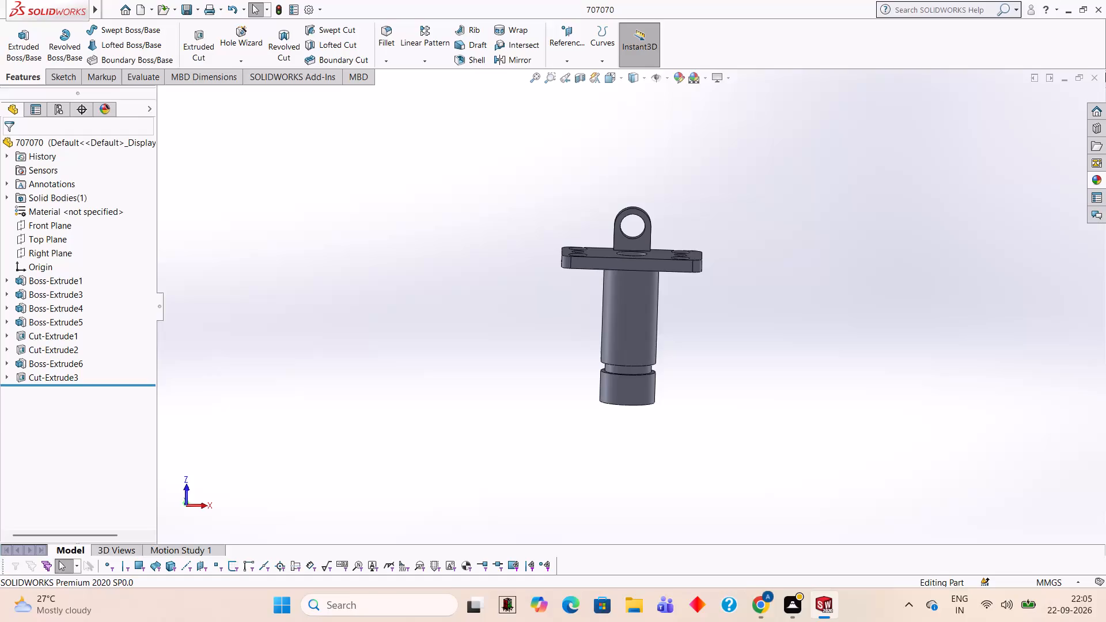
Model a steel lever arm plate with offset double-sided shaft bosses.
Close the open 707070 part.
left_click(1104, 82)
left_click(1100, 81)
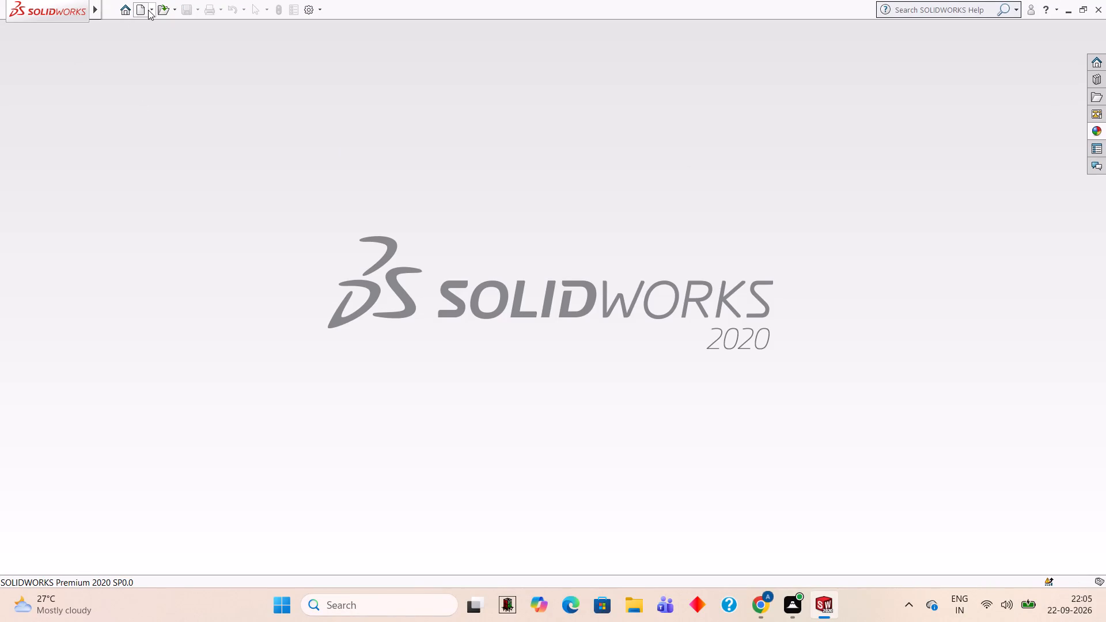
Create a new part document.
left_click(145, 7)
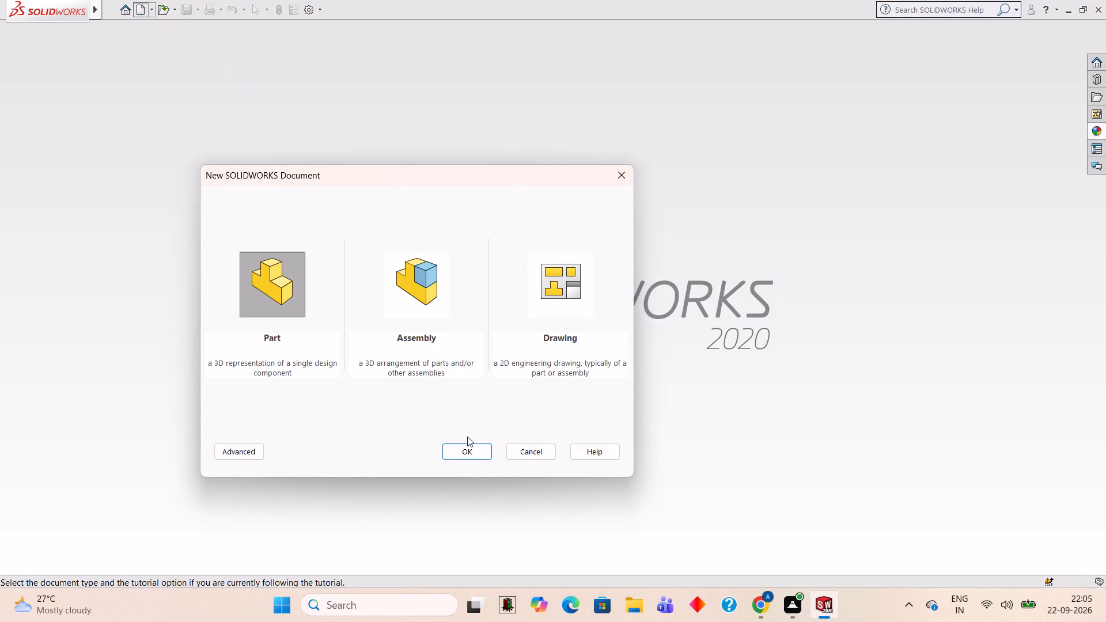
left_click(470, 447)
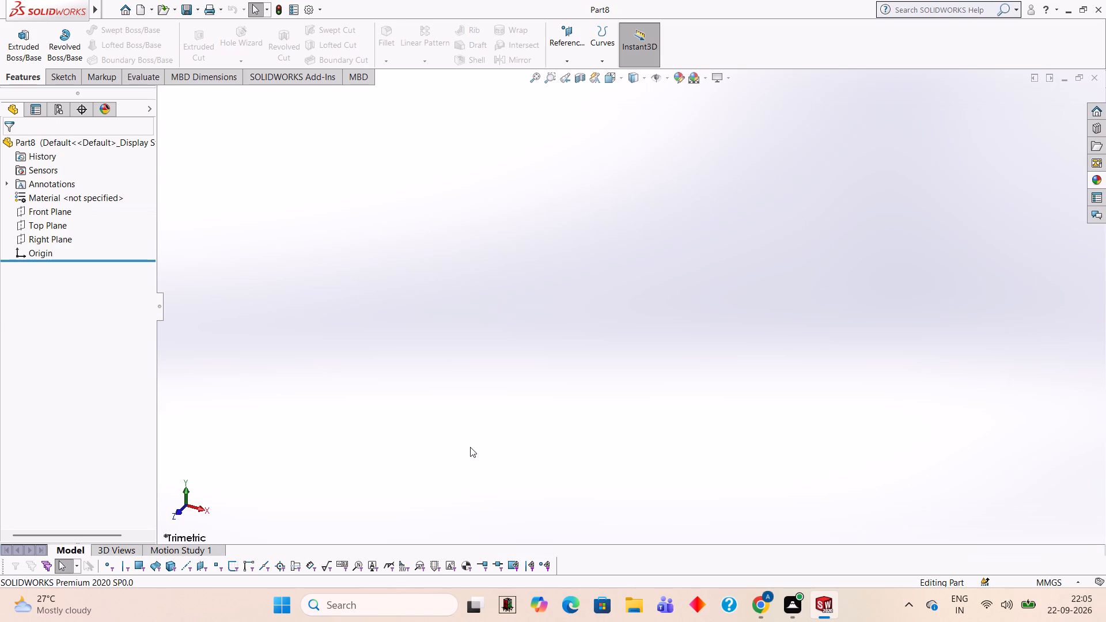
Start a new sketch on the Front Plane.
left_click(43, 211)
left_click(47, 202)
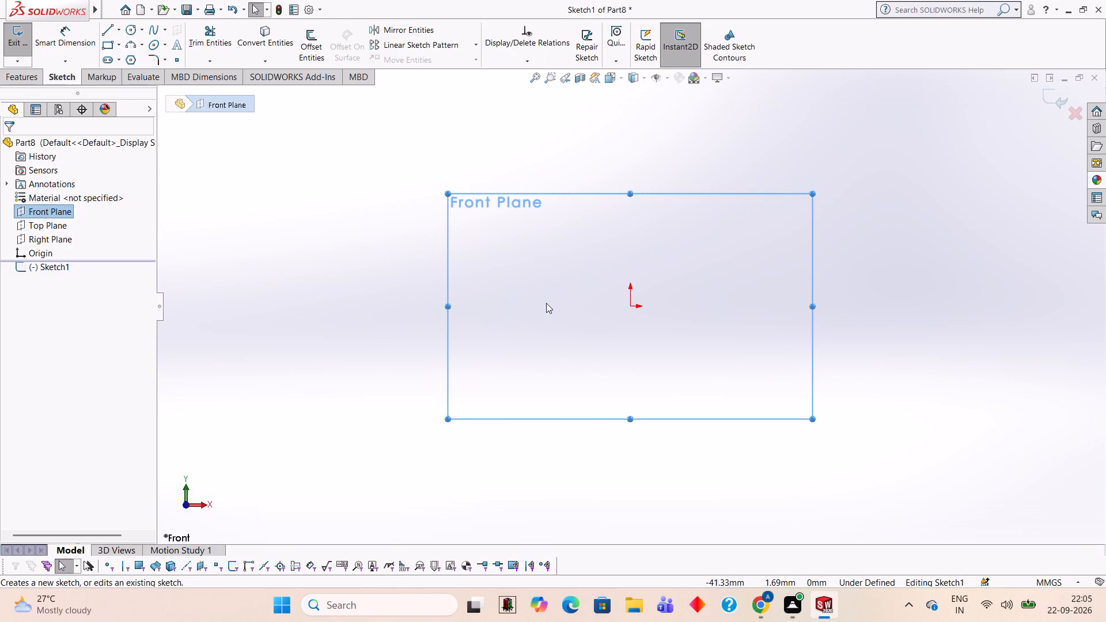
left_click(547, 304)
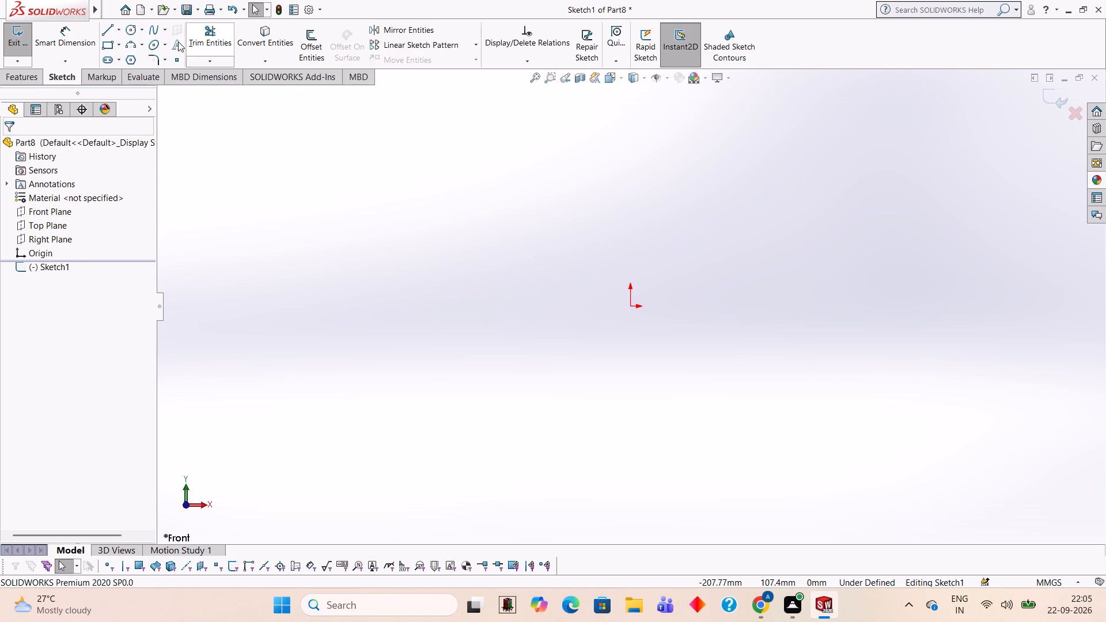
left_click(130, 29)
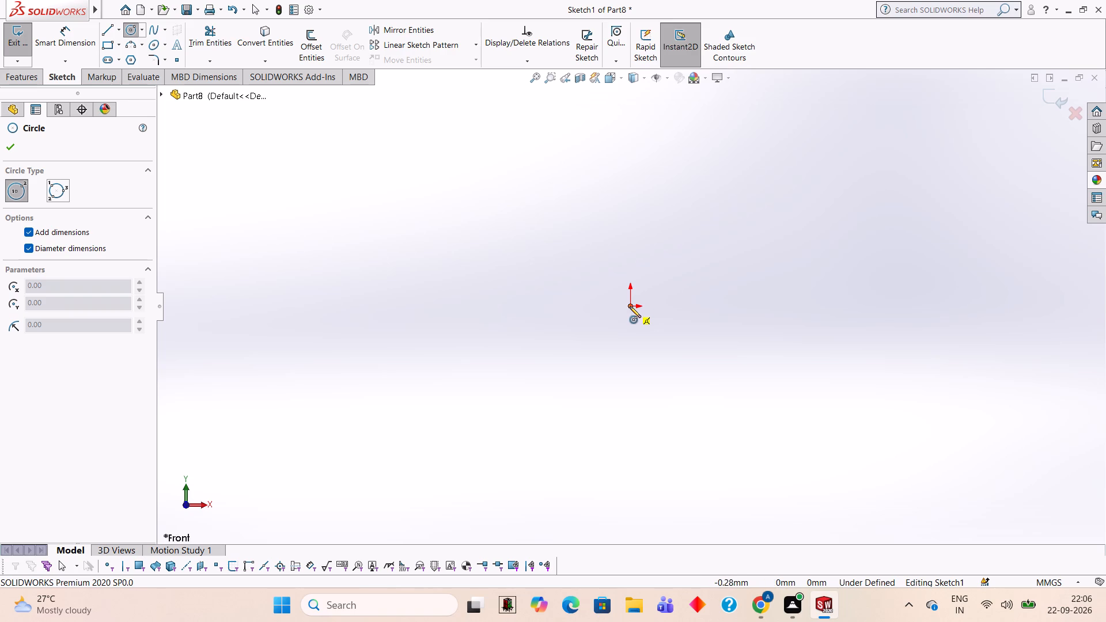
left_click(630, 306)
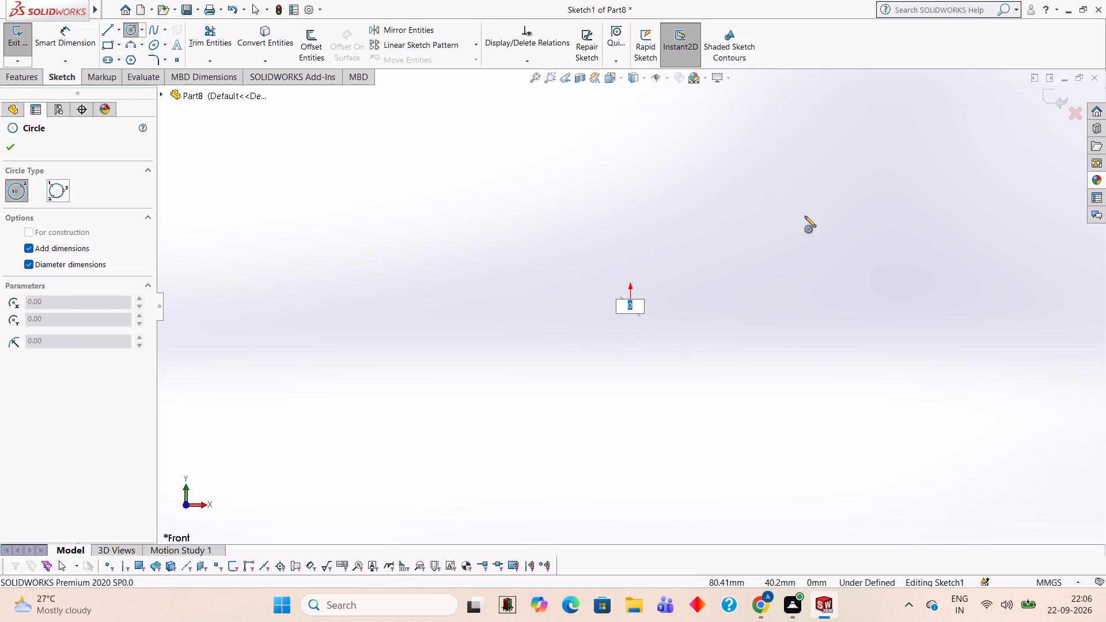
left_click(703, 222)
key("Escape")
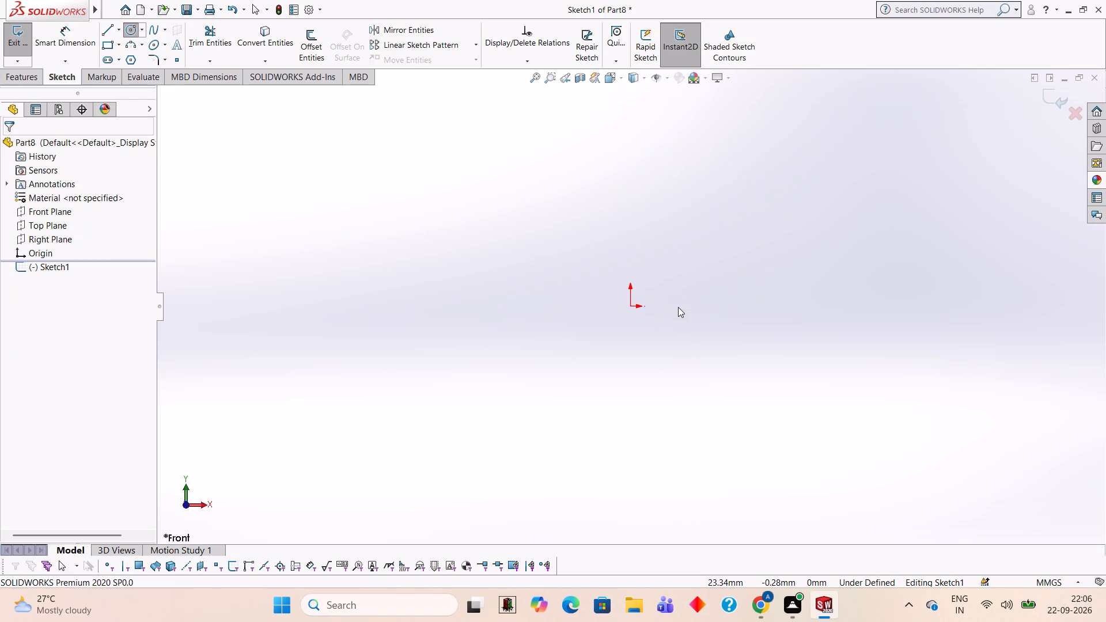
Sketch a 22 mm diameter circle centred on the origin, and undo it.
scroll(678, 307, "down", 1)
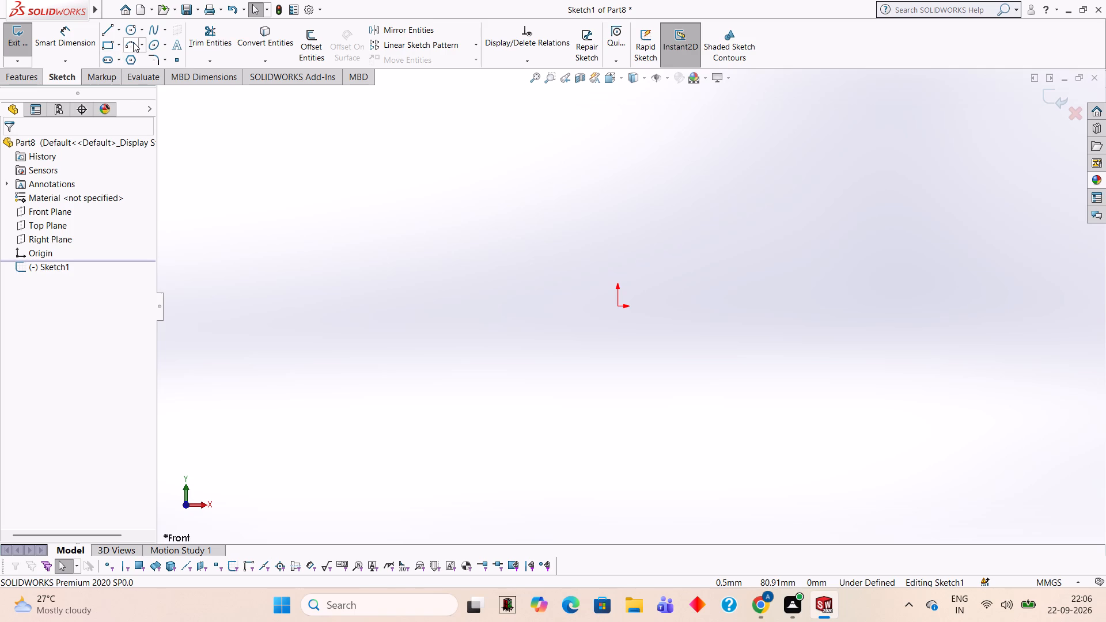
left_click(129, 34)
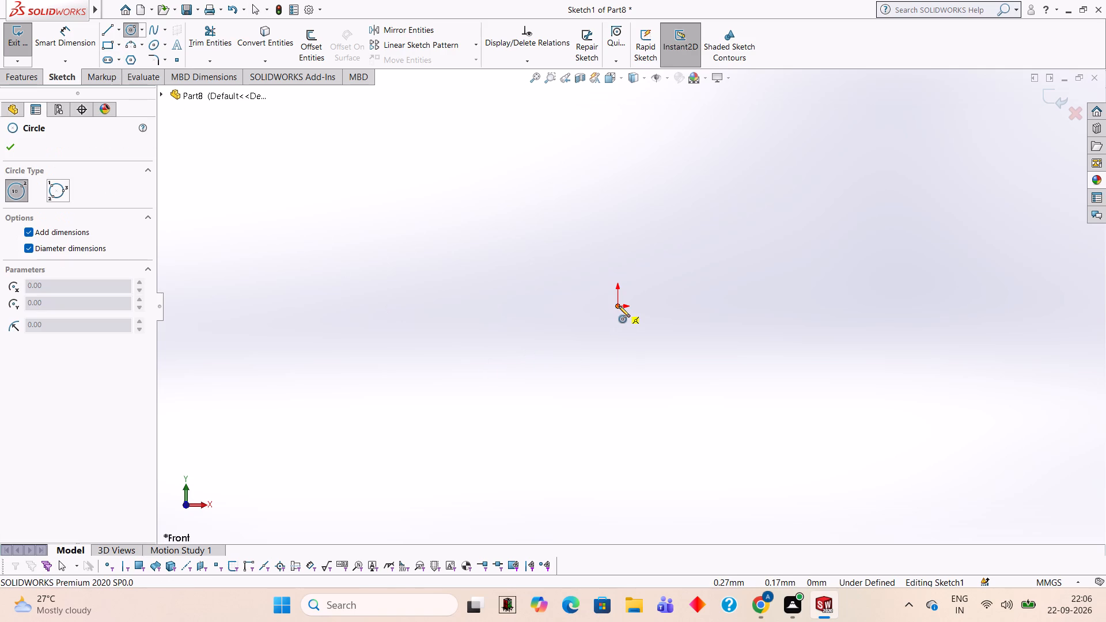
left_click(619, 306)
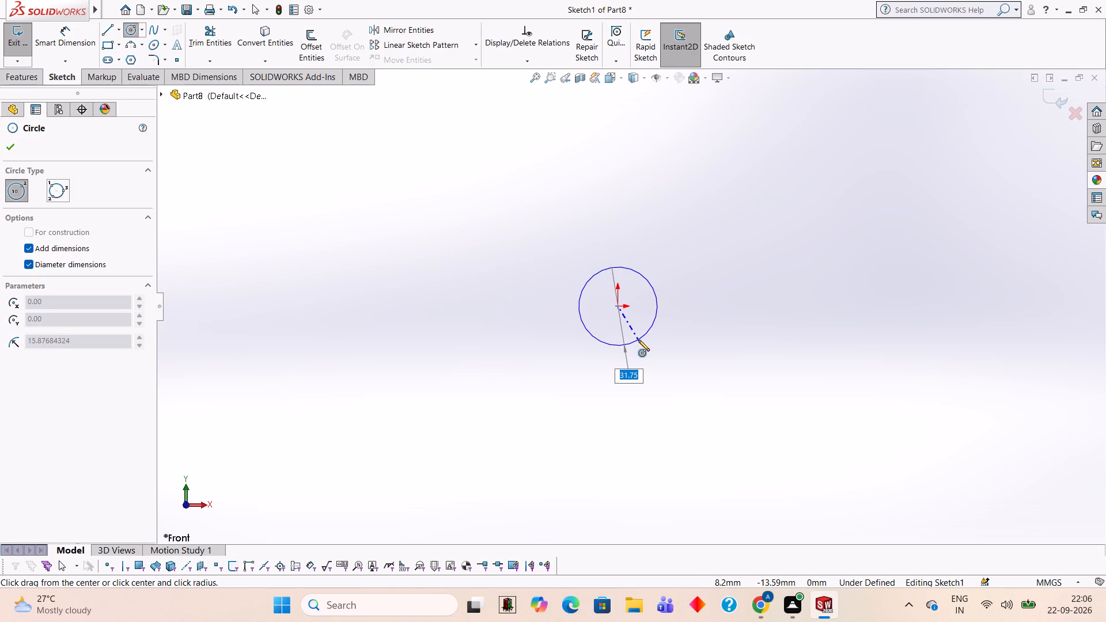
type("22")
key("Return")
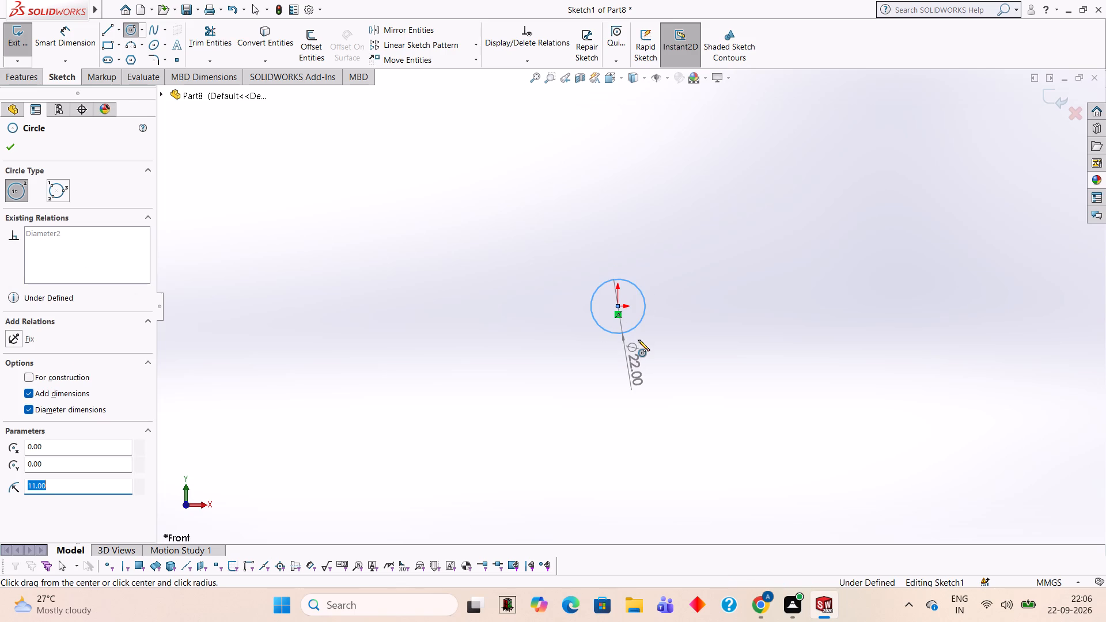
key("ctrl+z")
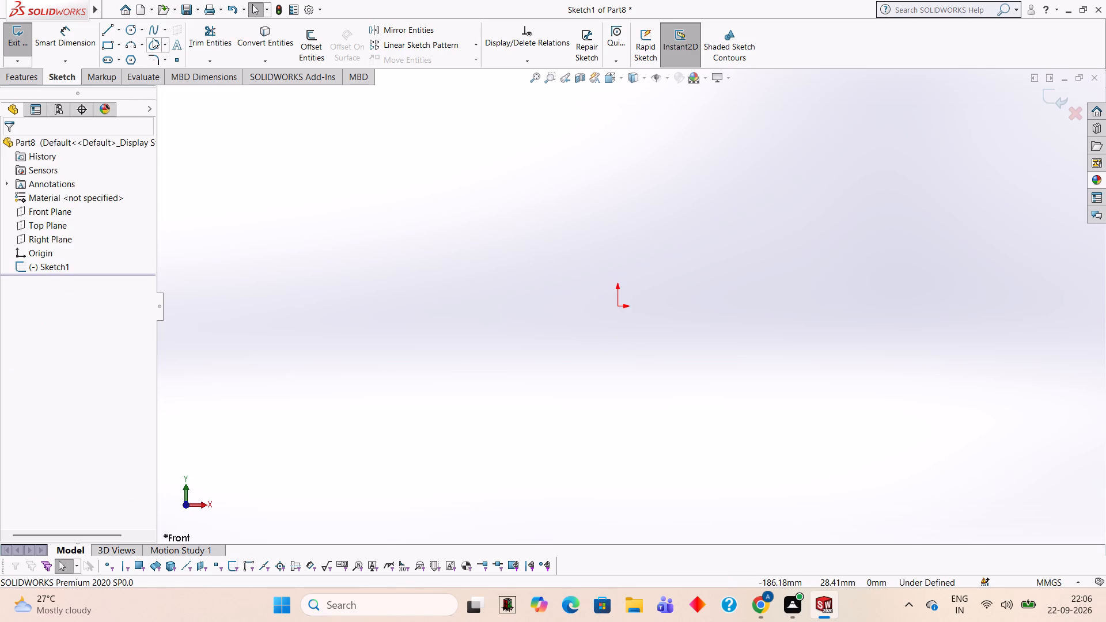
Sketch a 44 mm diameter circle centred on the origin.
left_click(128, 31)
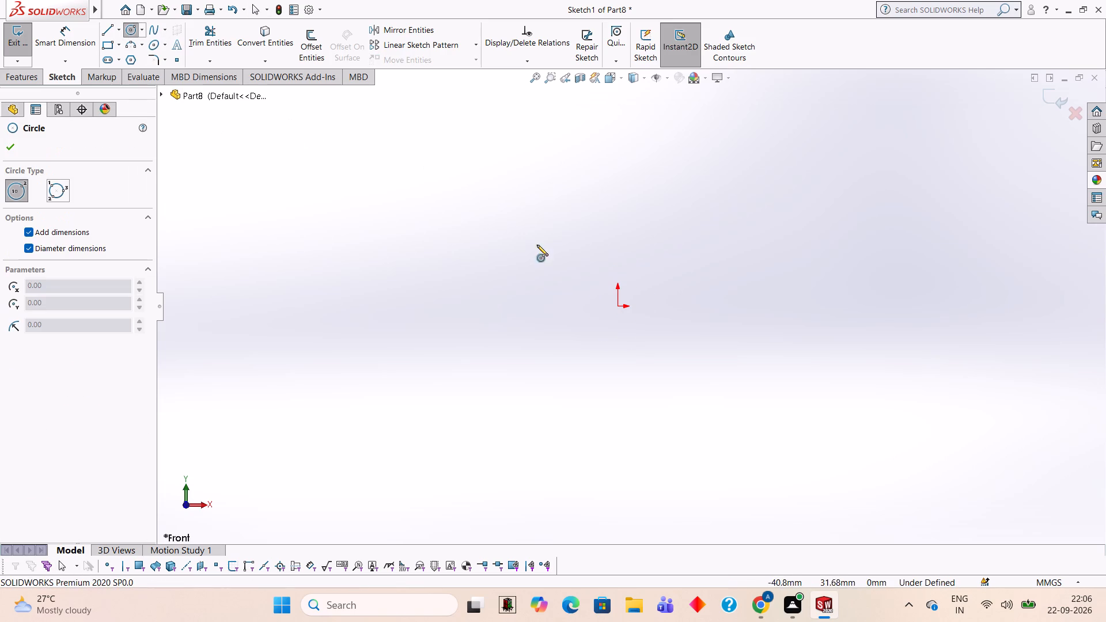
left_click(618, 305)
type("44")
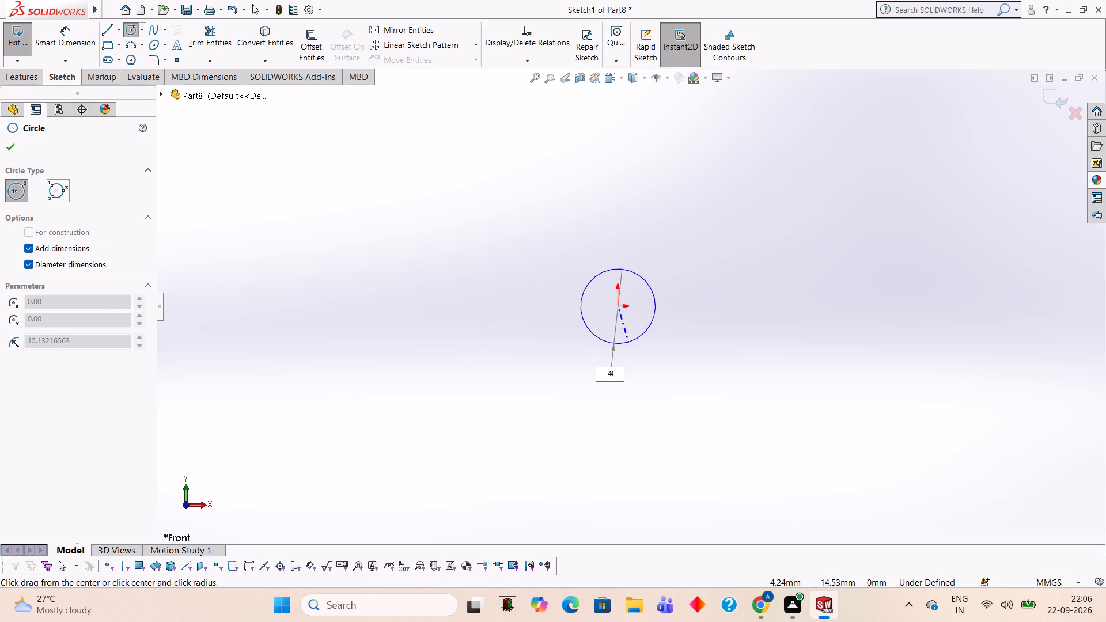
key("Return")
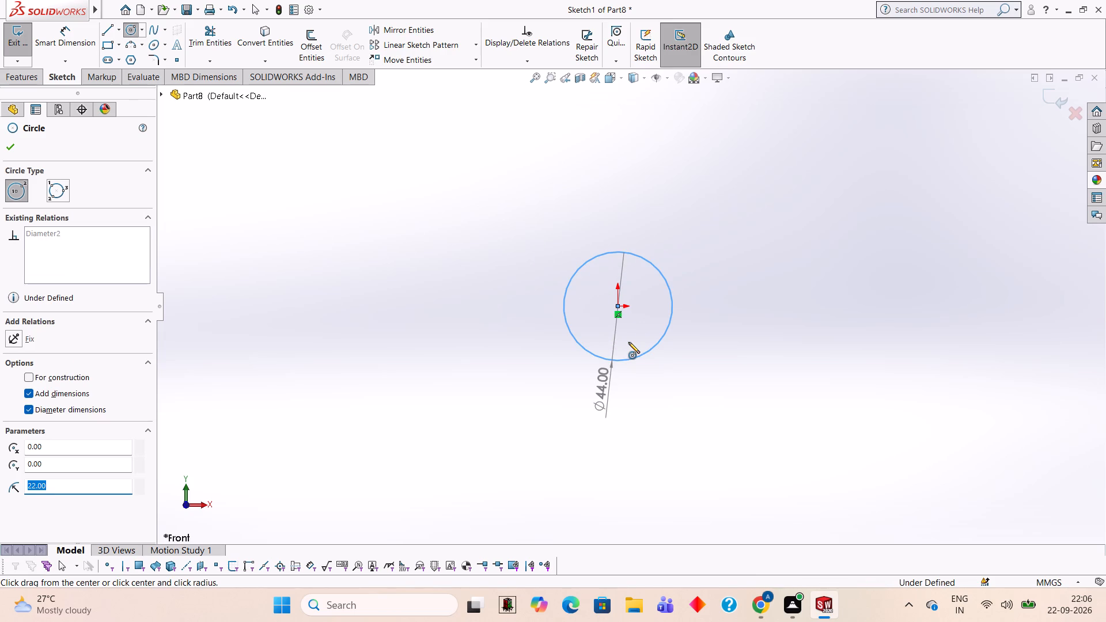
Draw two consecutive horizontal lines, 69 mm and 22 mm long, in the +X direction from the circle's top point.
left_click(111, 29)
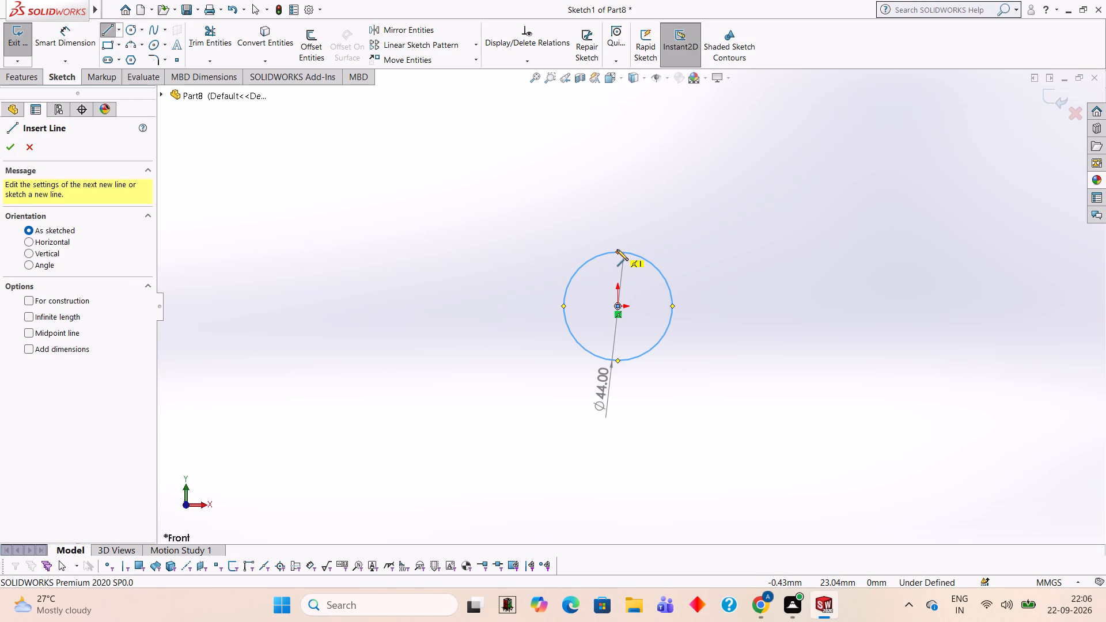
left_click(617, 249)
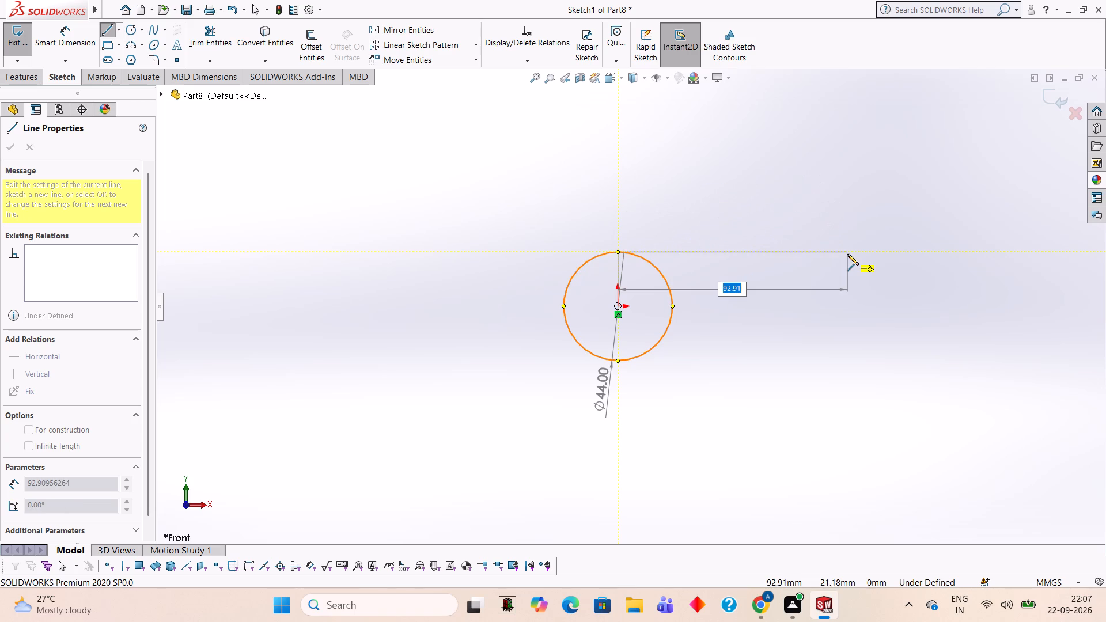
type("69")
key("Return")
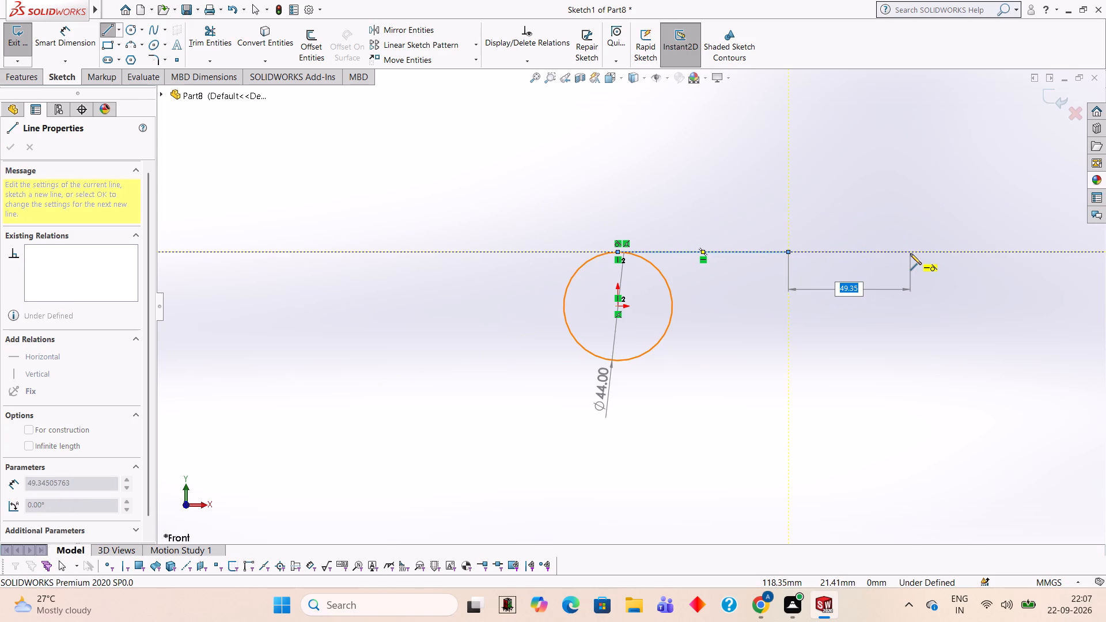
type("22")
key("Return")
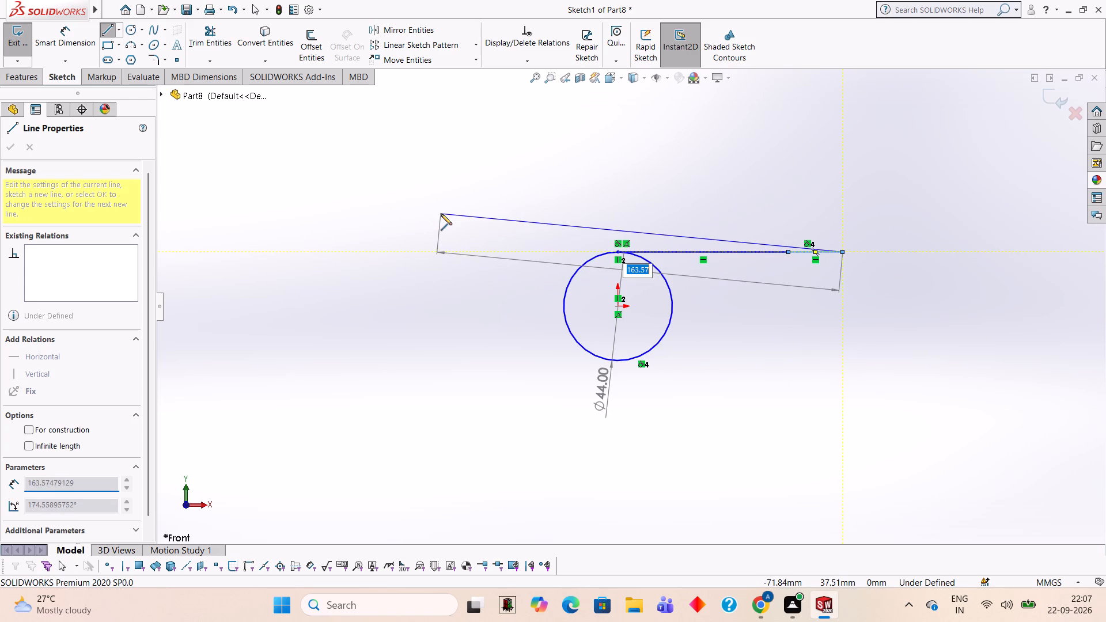
key("Escape")
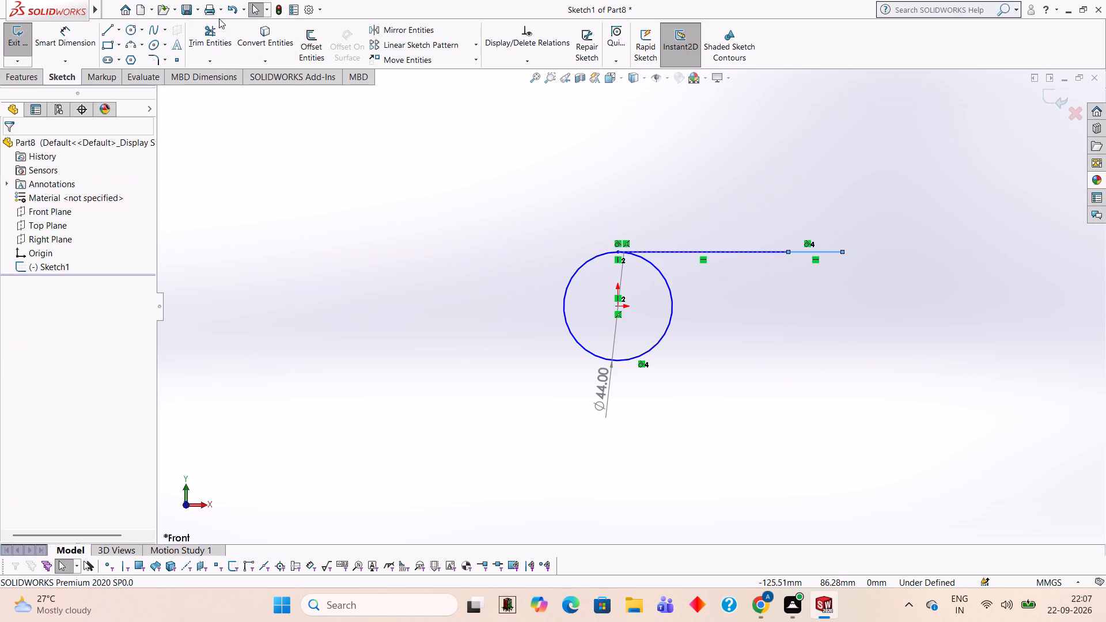
Draw three consecutive horizontal lines, 69 mm, 22 mm and 3 mm long, in the +X direction from the circle's bottom point.
left_click(109, 26)
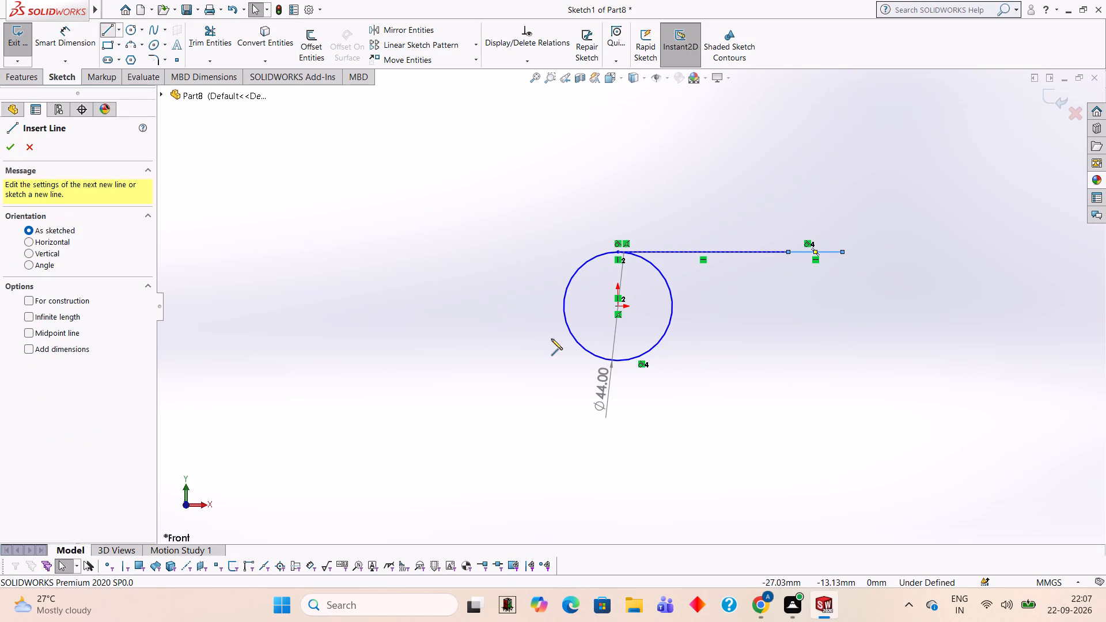
left_click(615, 360)
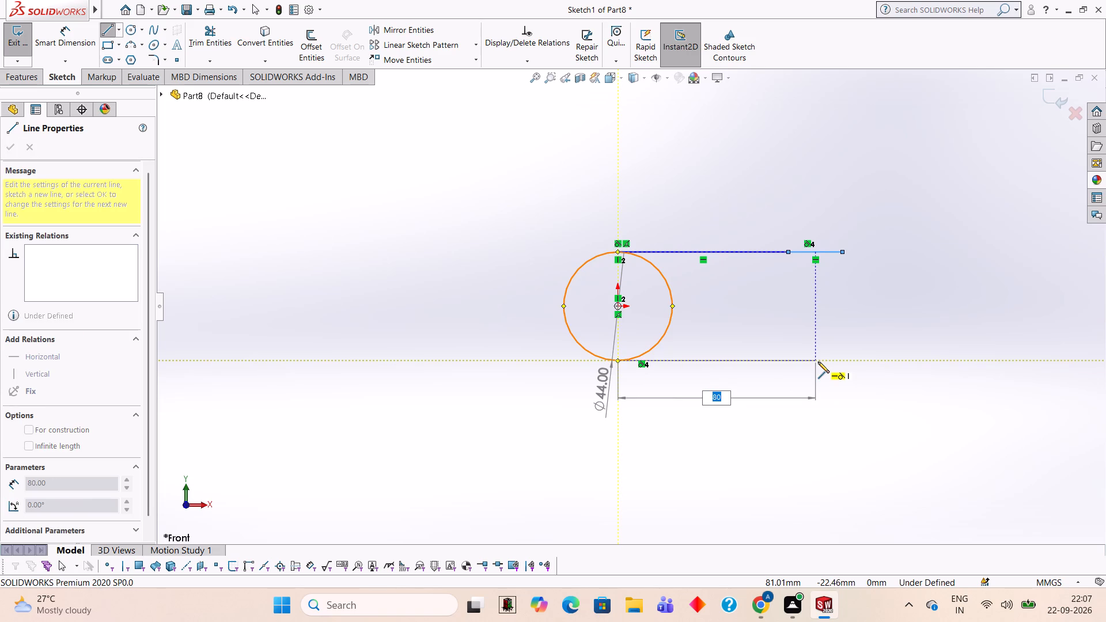
type("69")
key("Return")
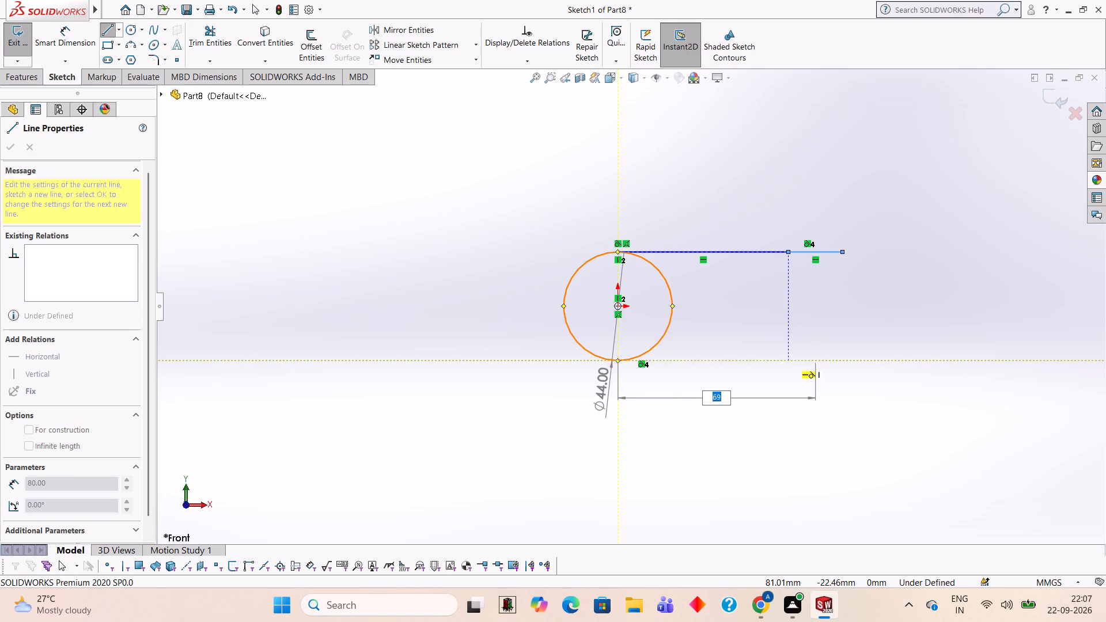
key("2")
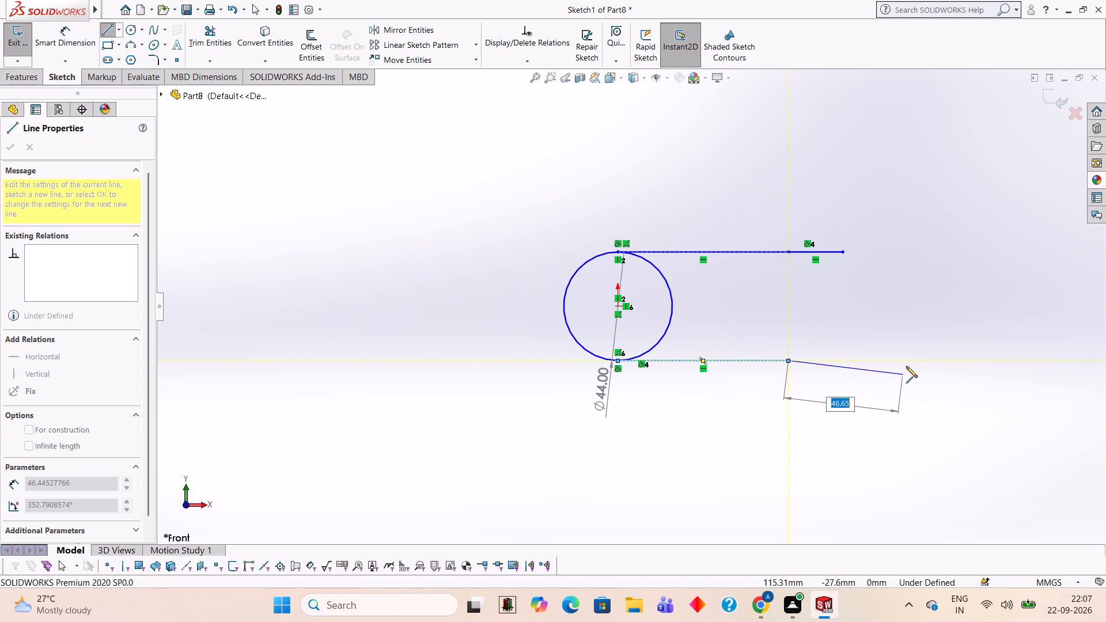
type("22")
key("Return")
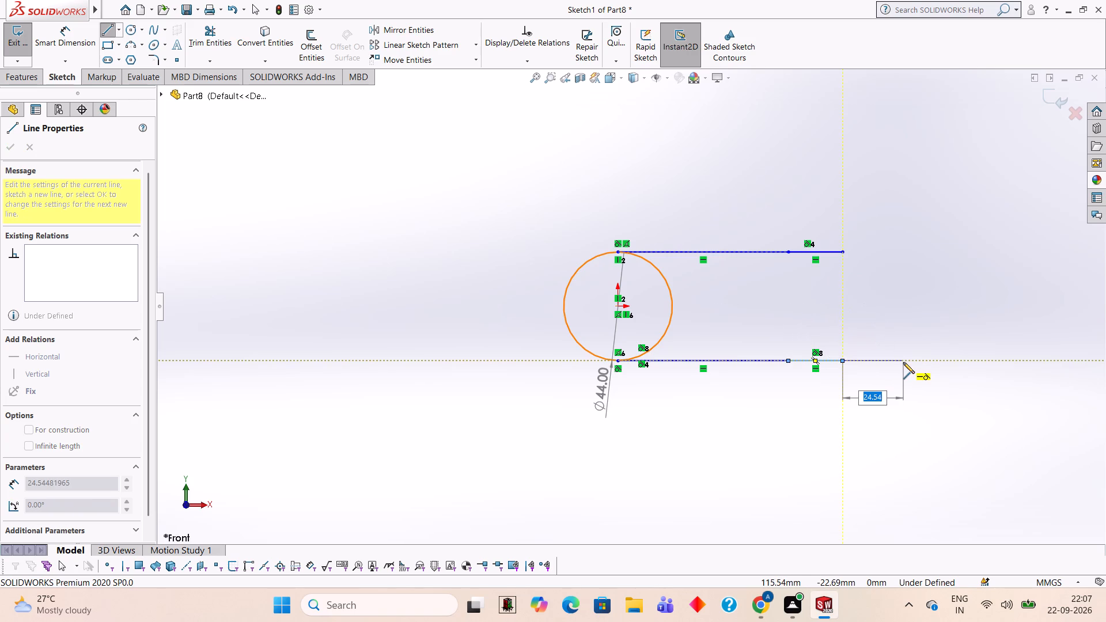
key("3")
key("Return")
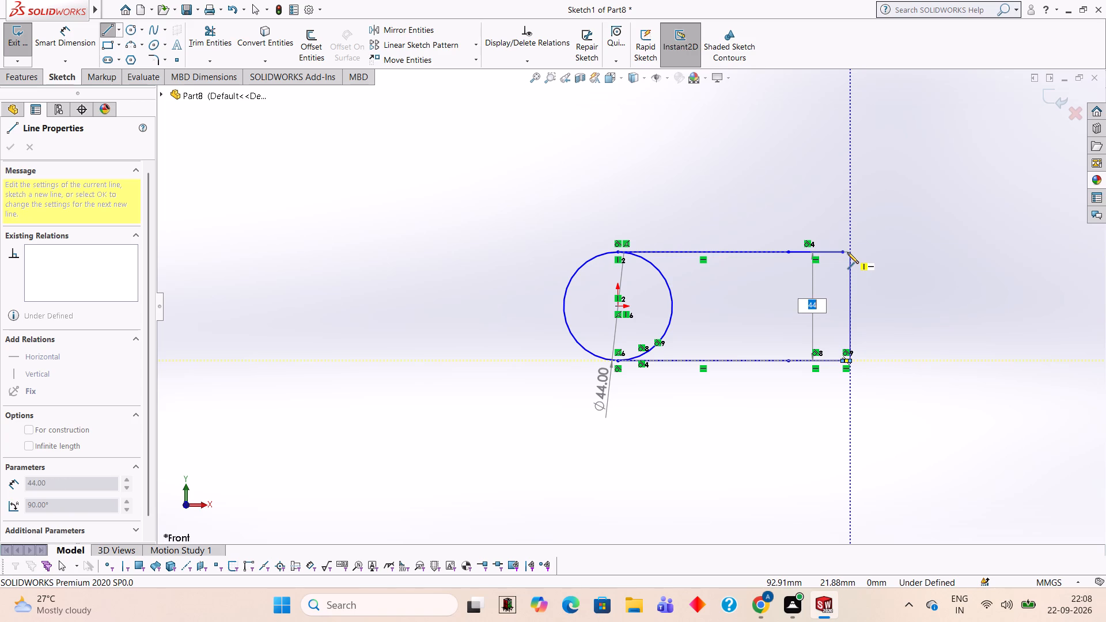
key("Escape")
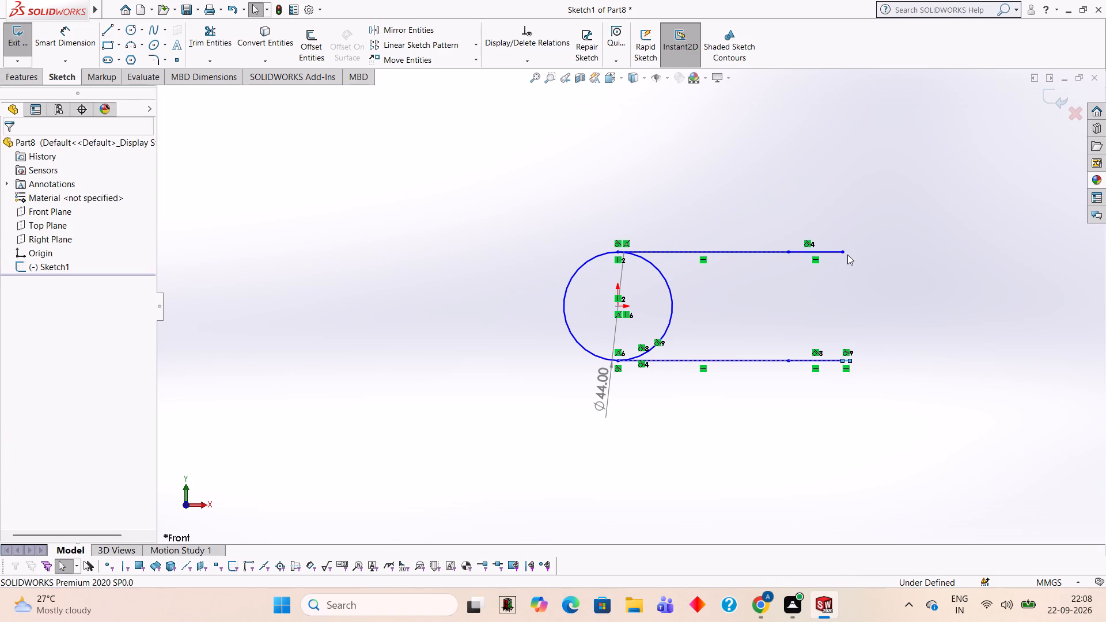
Extend the upper line chain with a 3 mm horizontal line from its free end.
left_click(101, 31)
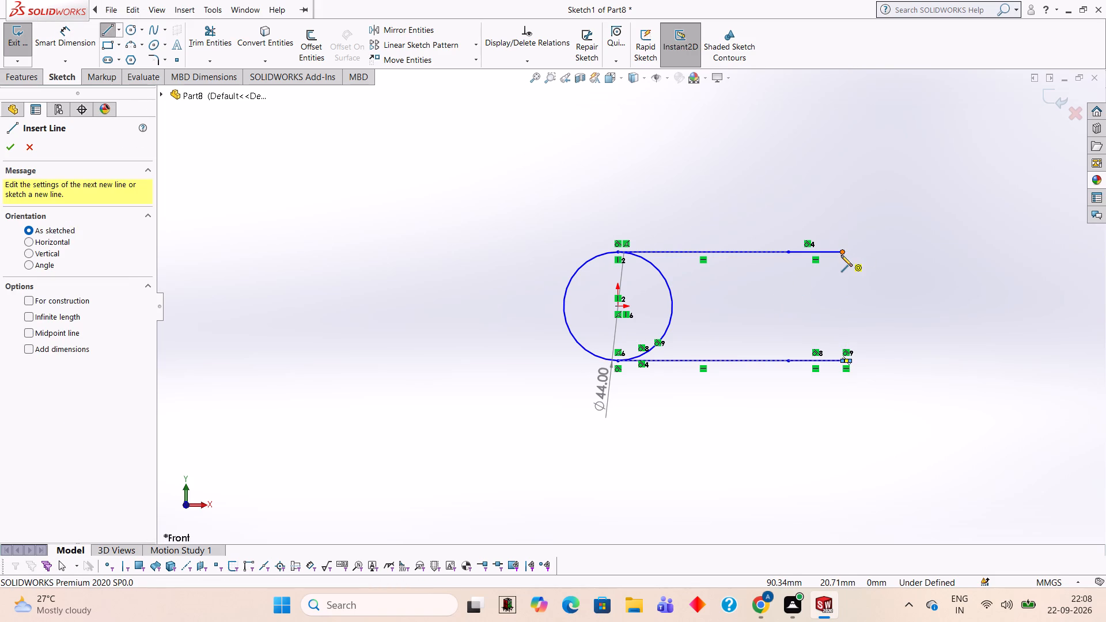
left_click(841, 252)
key("3")
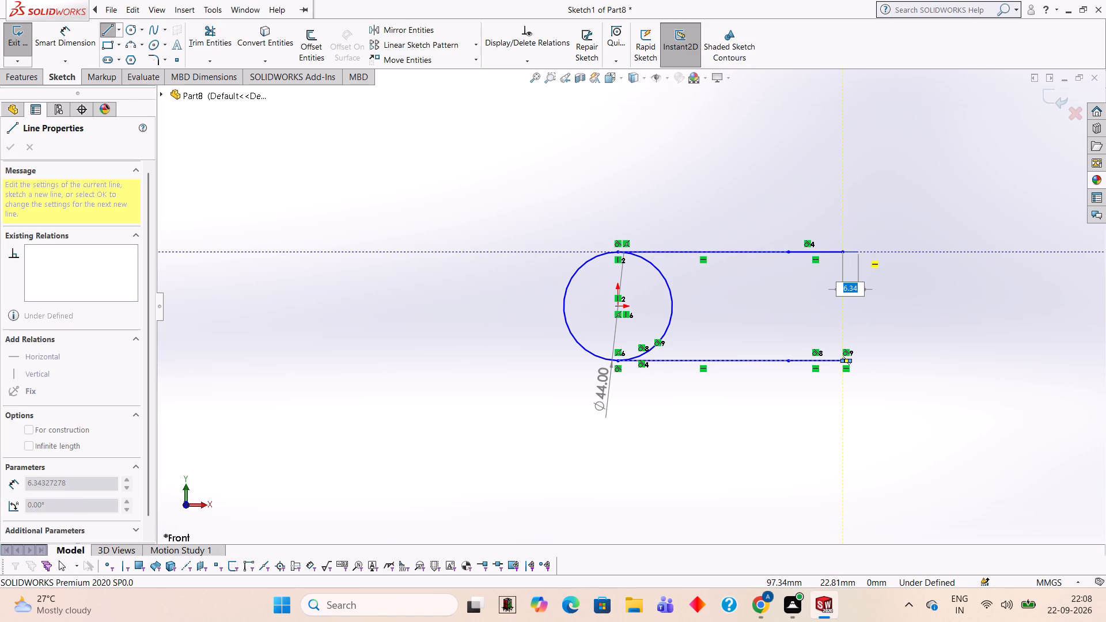
key("Return")
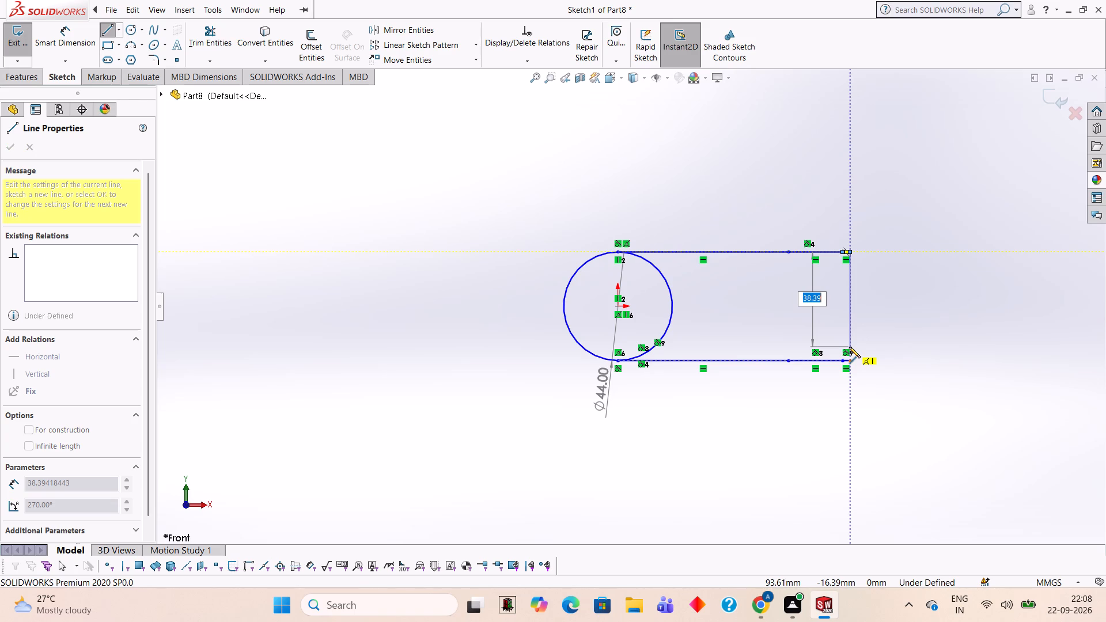
key("Escape")
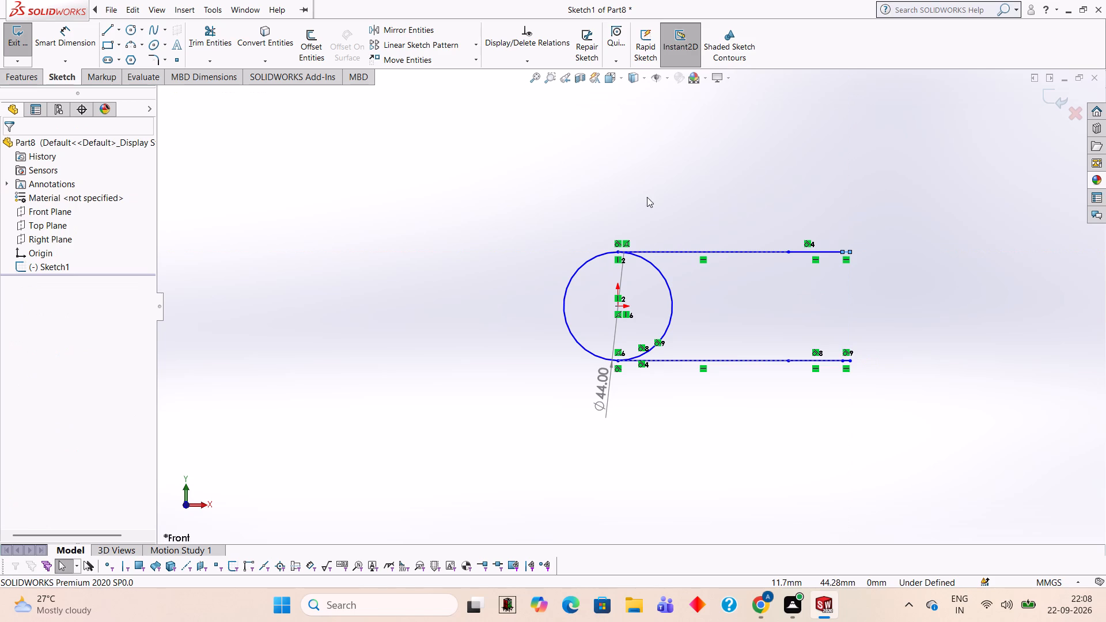
Draw a 3 mm vertical line upward from the free end of the lower line chain.
left_click(109, 28)
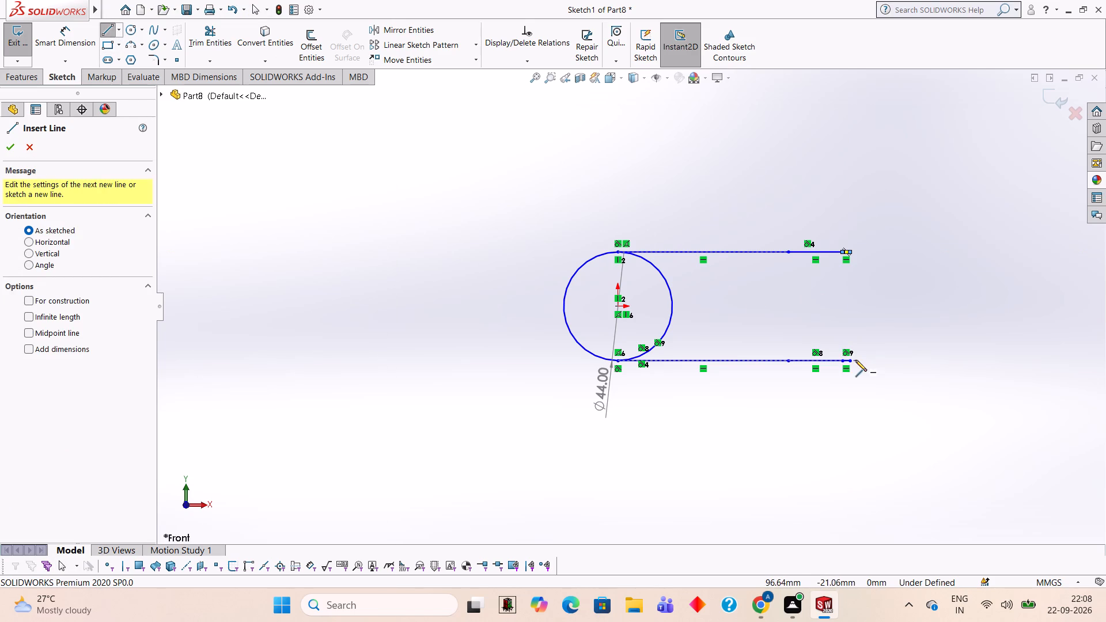
left_click(850, 359)
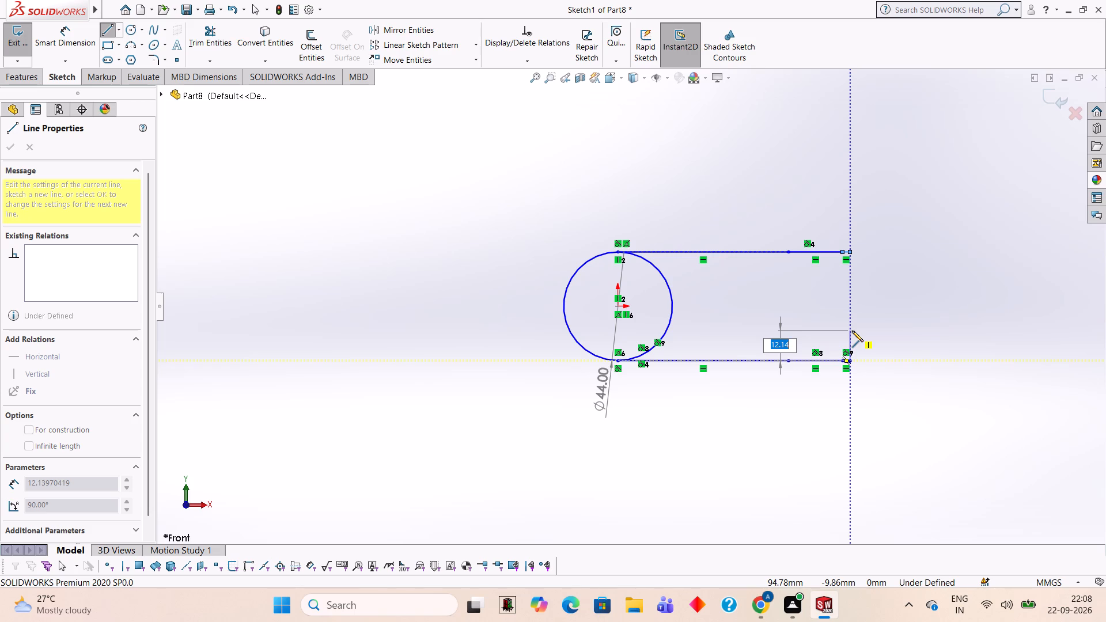
key("3")
key("Return")
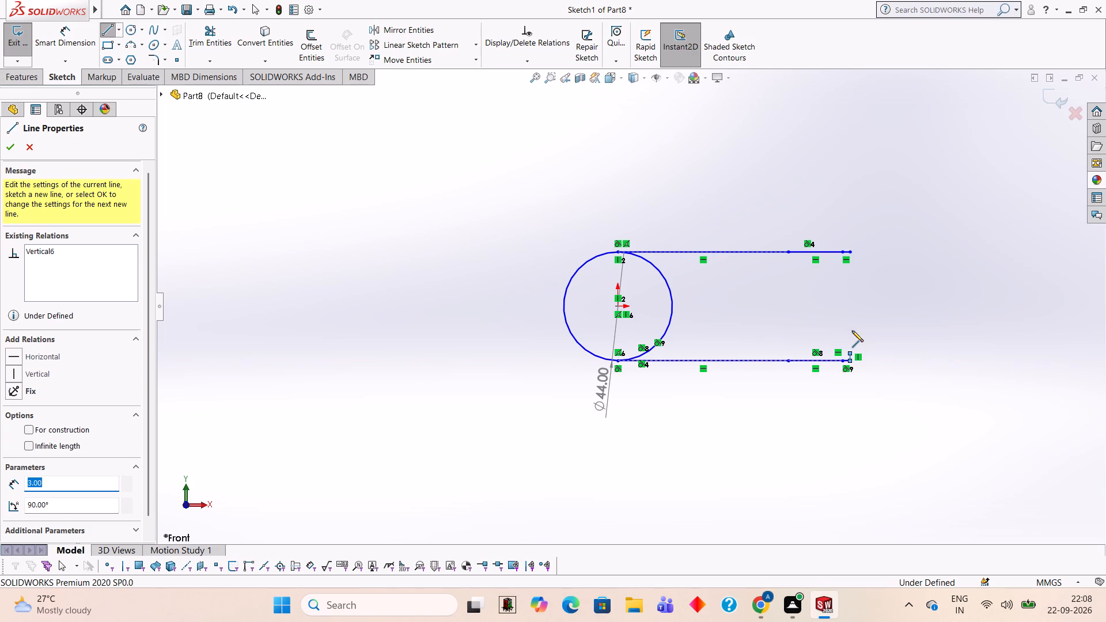
Draw a 3 mm vertical line downward from the free end of the upper line chain.
key("Escape")
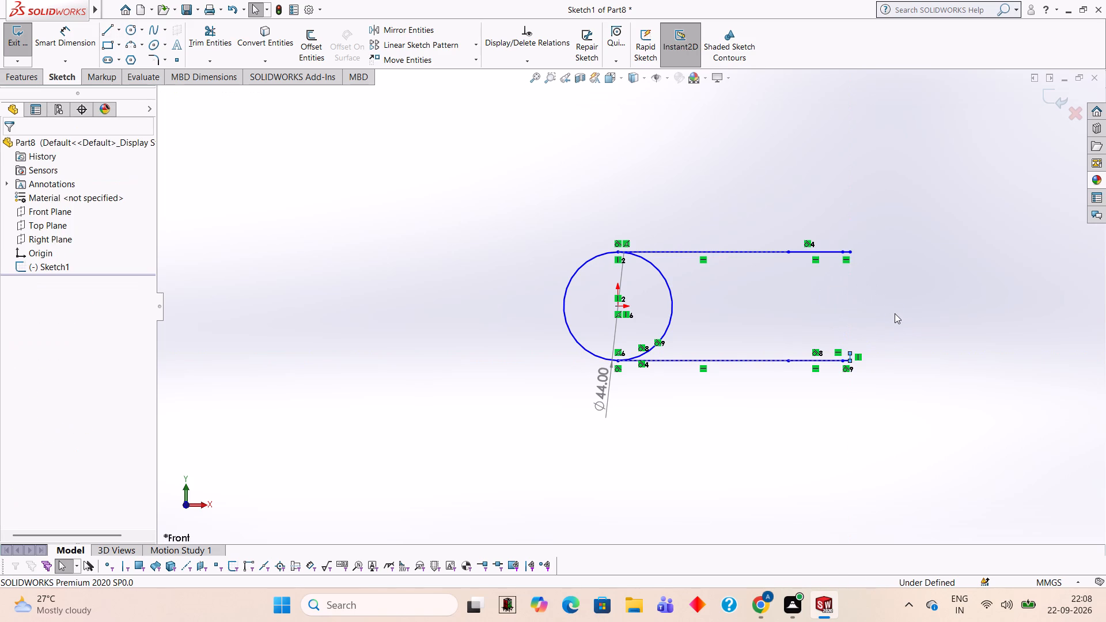
left_click(113, 32)
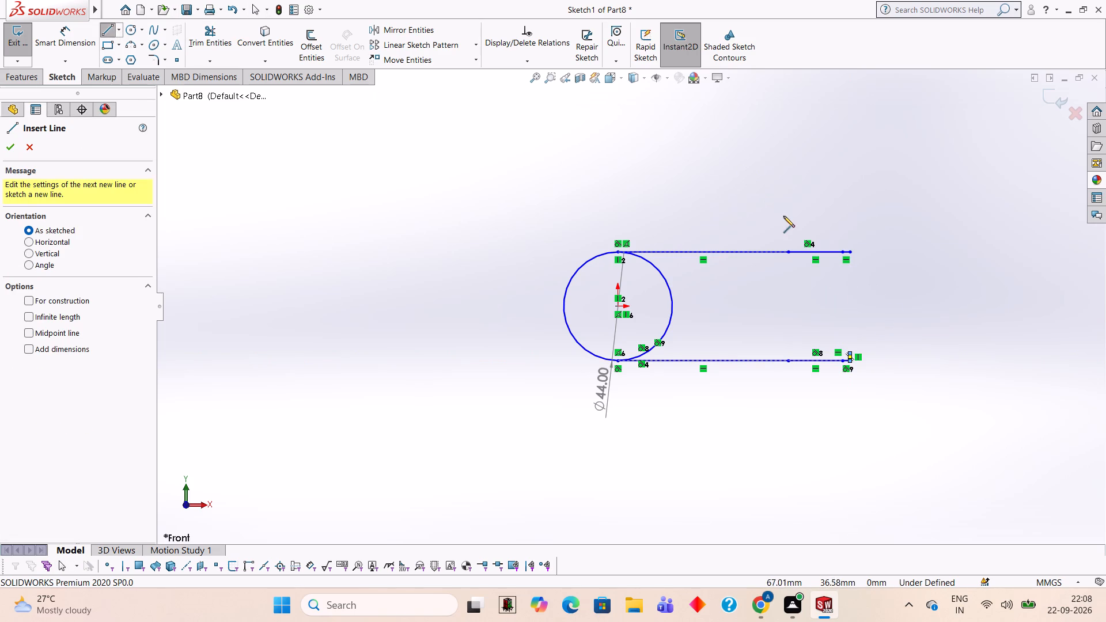
left_click(850, 253)
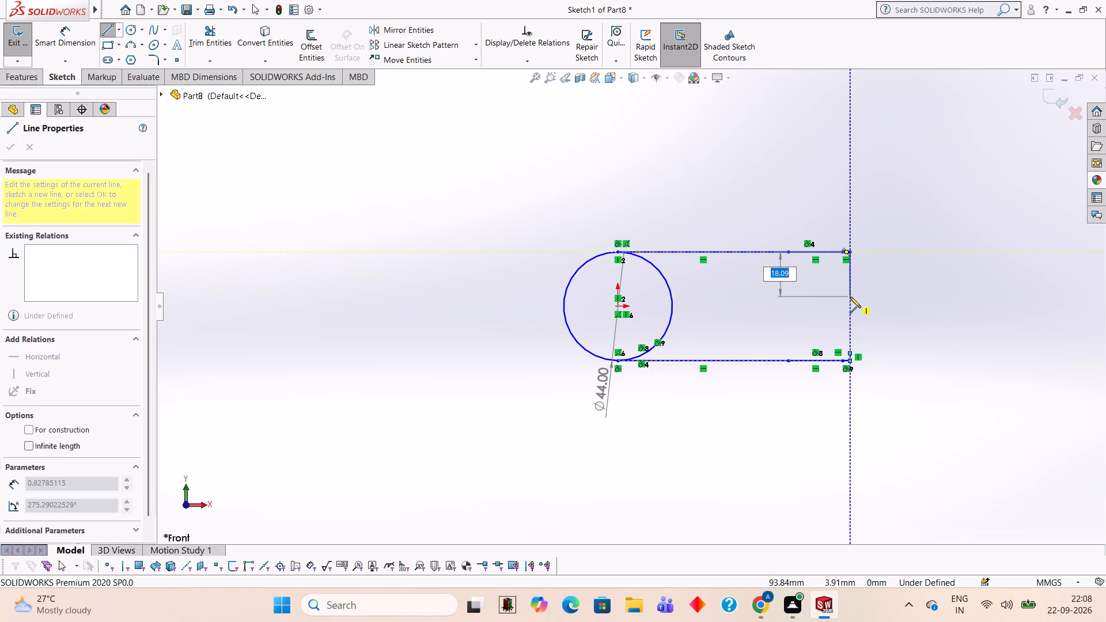
key("3")
key("Return")
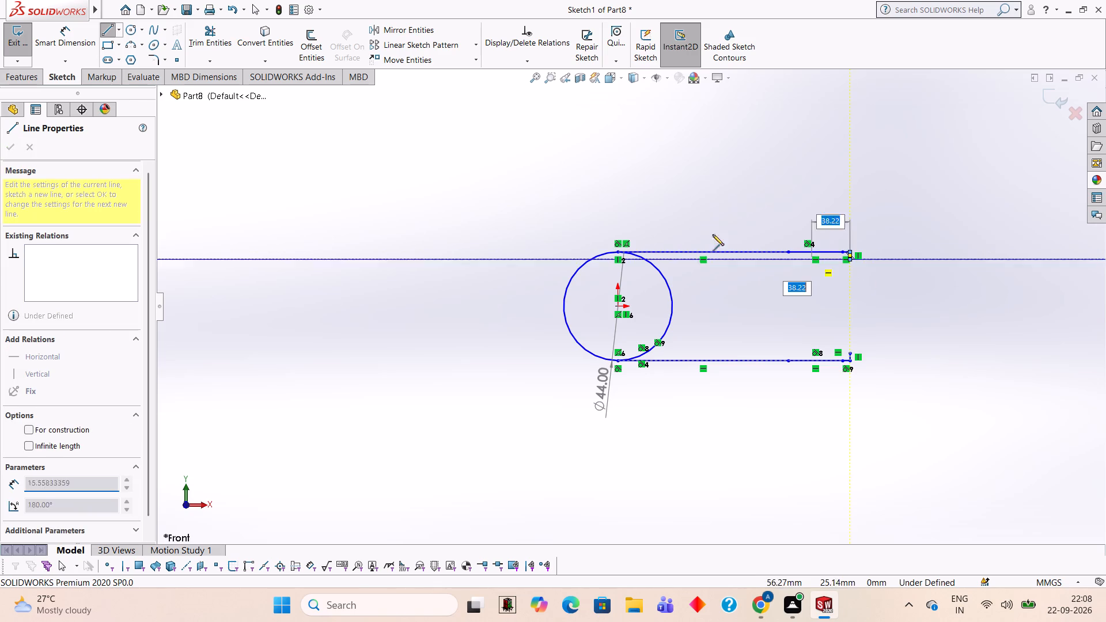
key("Escape")
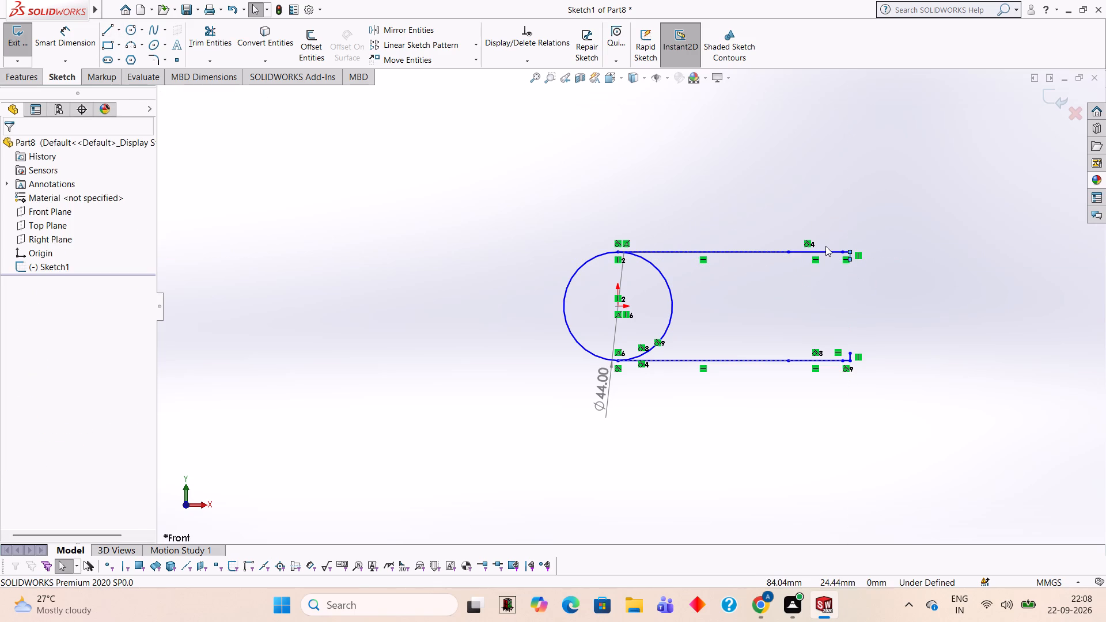
Close the profile's far end with a 38 mm vertical line joining the free ends of the two 3 mm vertical lines.
scroll(929, 318, "down", 1)
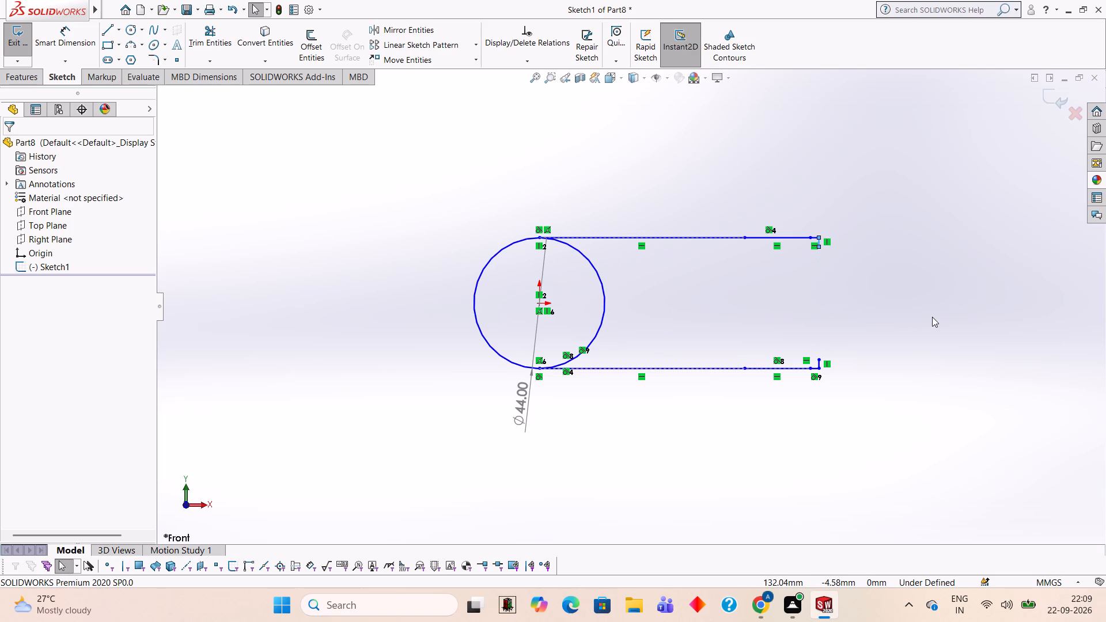
scroll(823, 285, "down", 2)
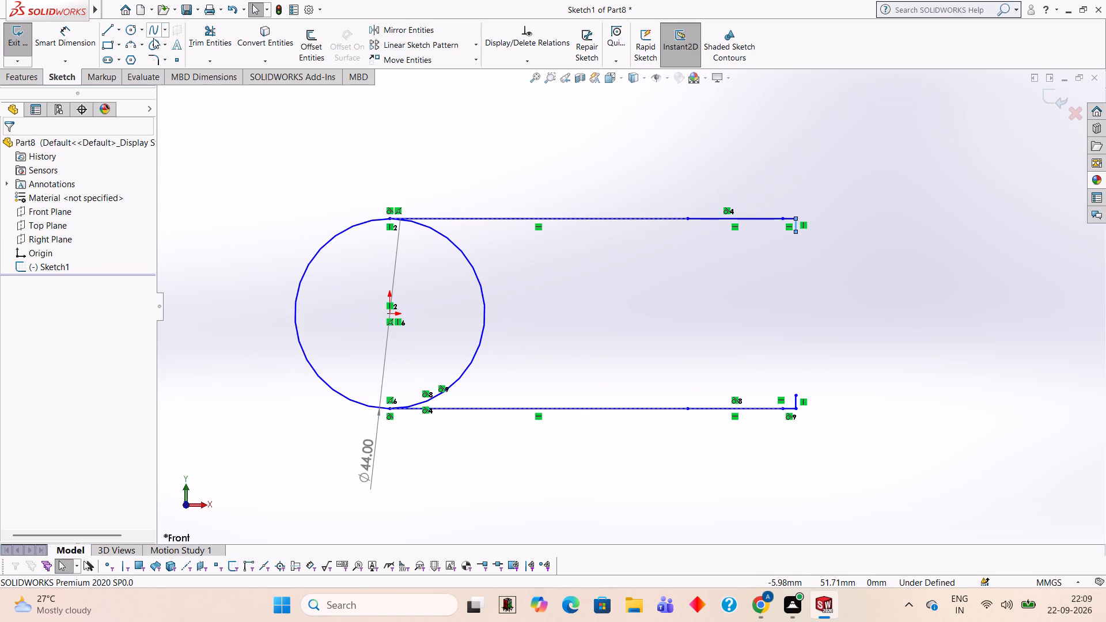
left_click(103, 31)
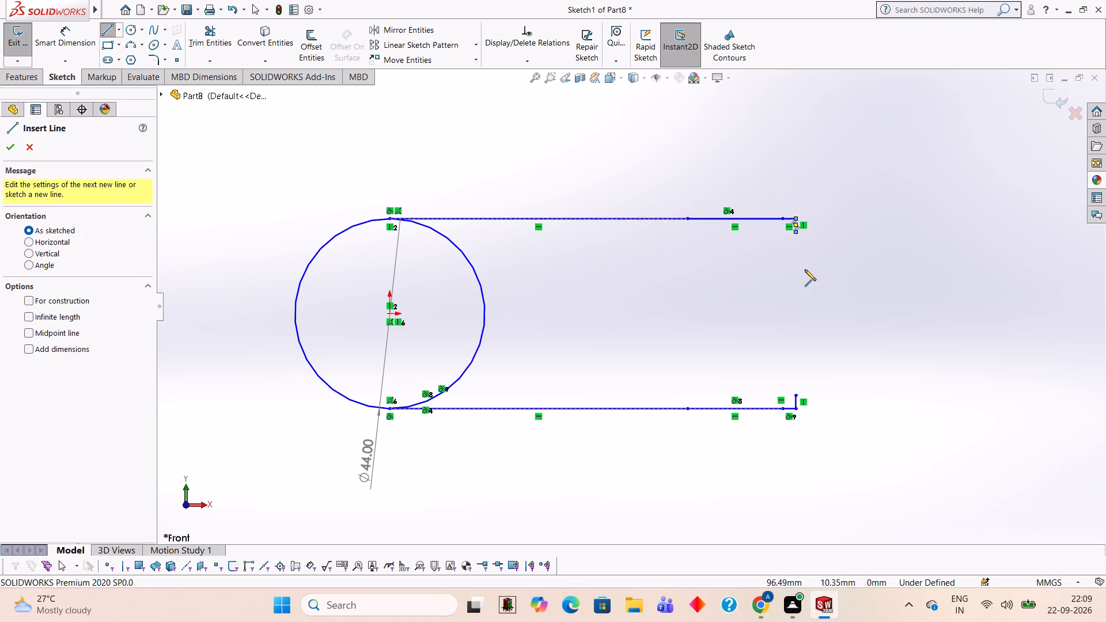
left_click(795, 231)
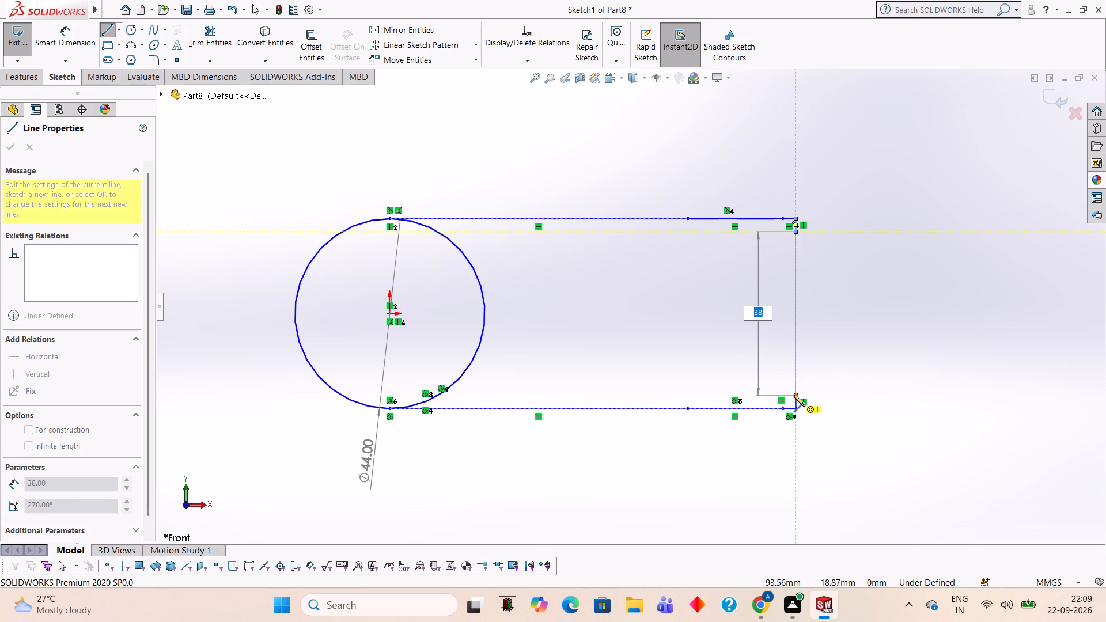
left_click(794, 395)
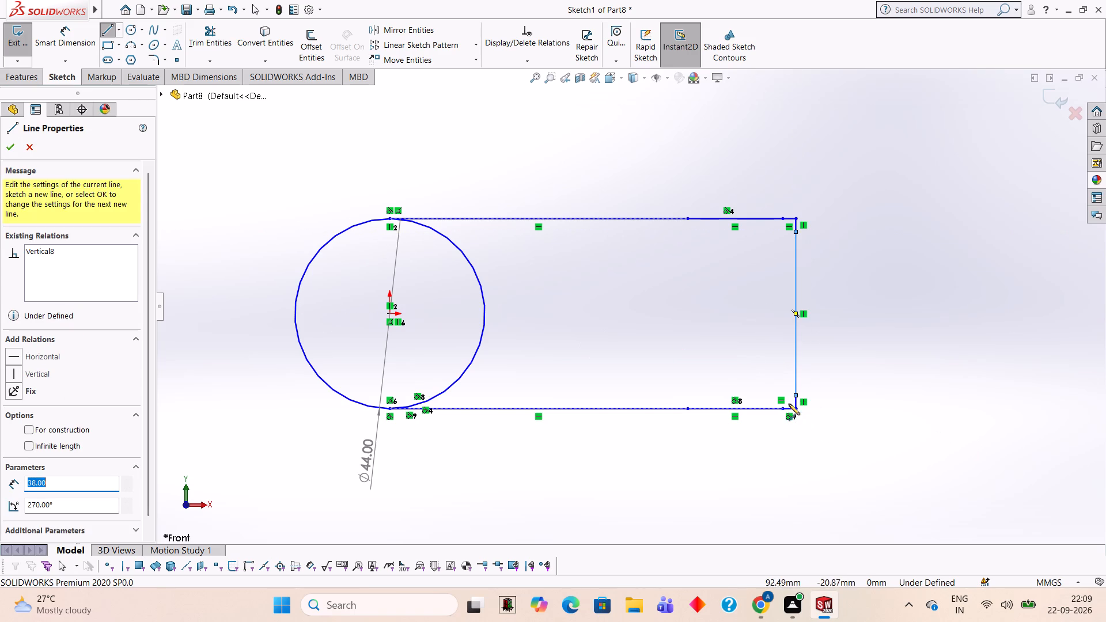
Draw a diagonal line across each far-end corner, connecting the inner end of the 3 mm horizontal line to the 38 mm line's endpoint.
left_click(781, 407)
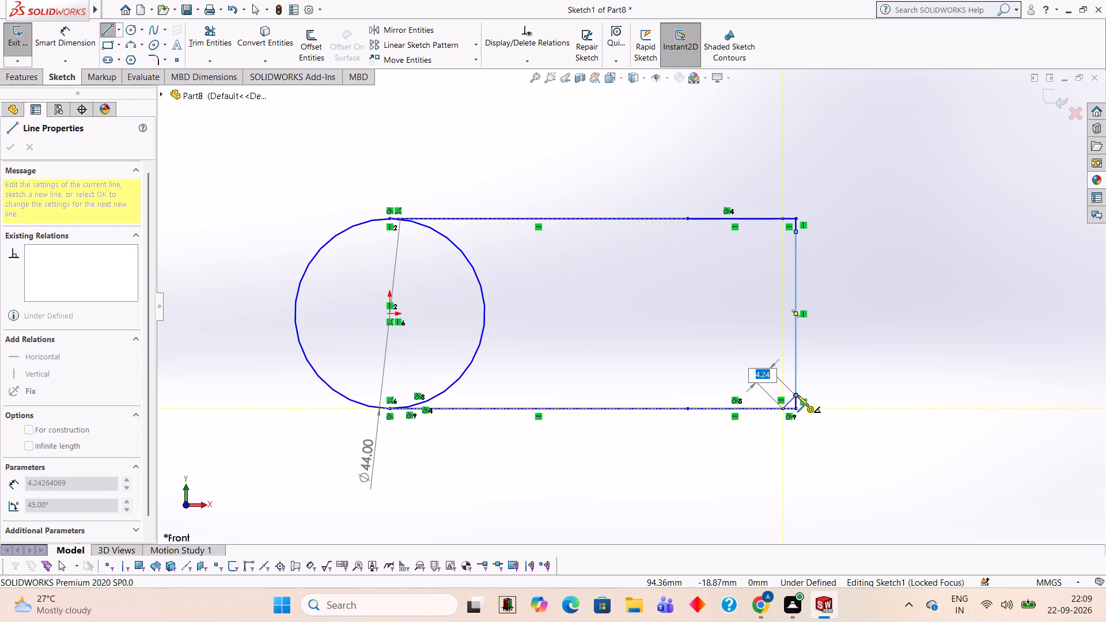
left_click(796, 395)
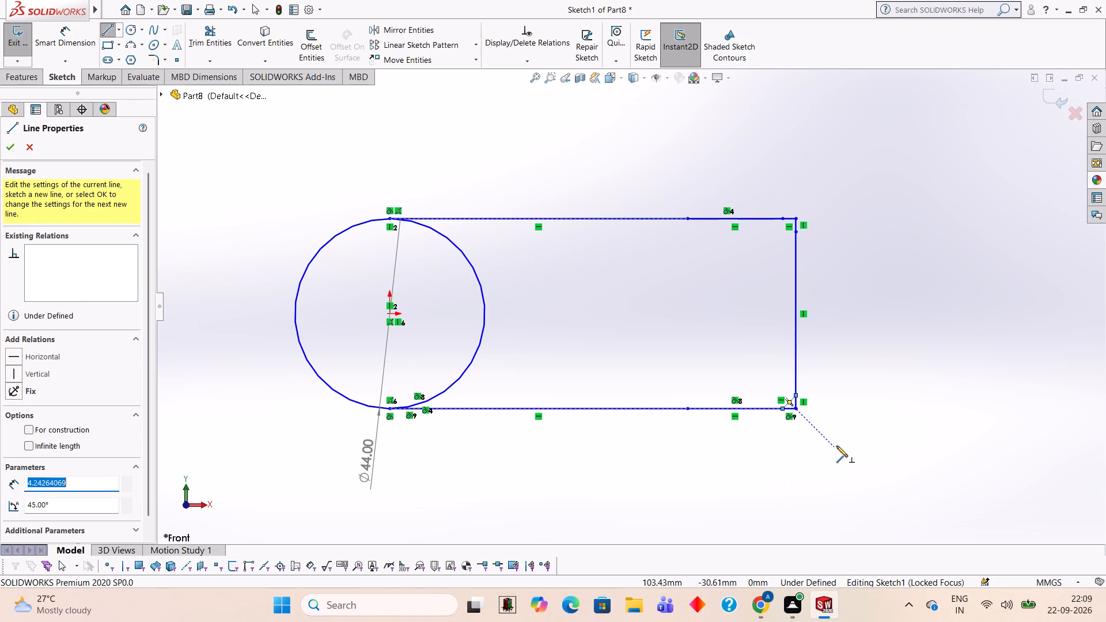
key("Escape")
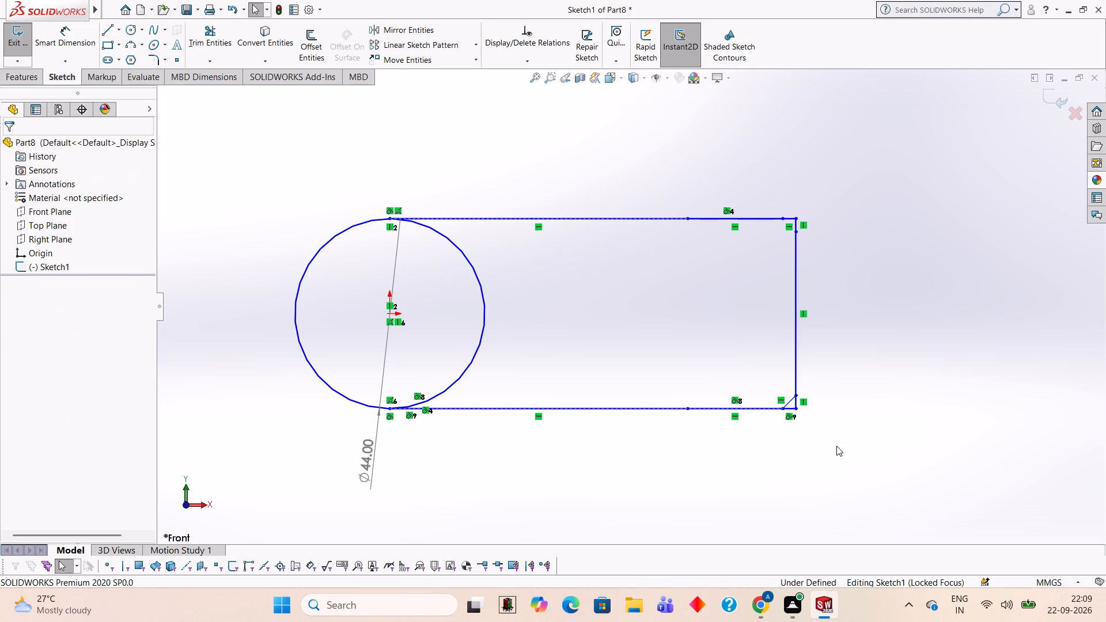
left_click(101, 34)
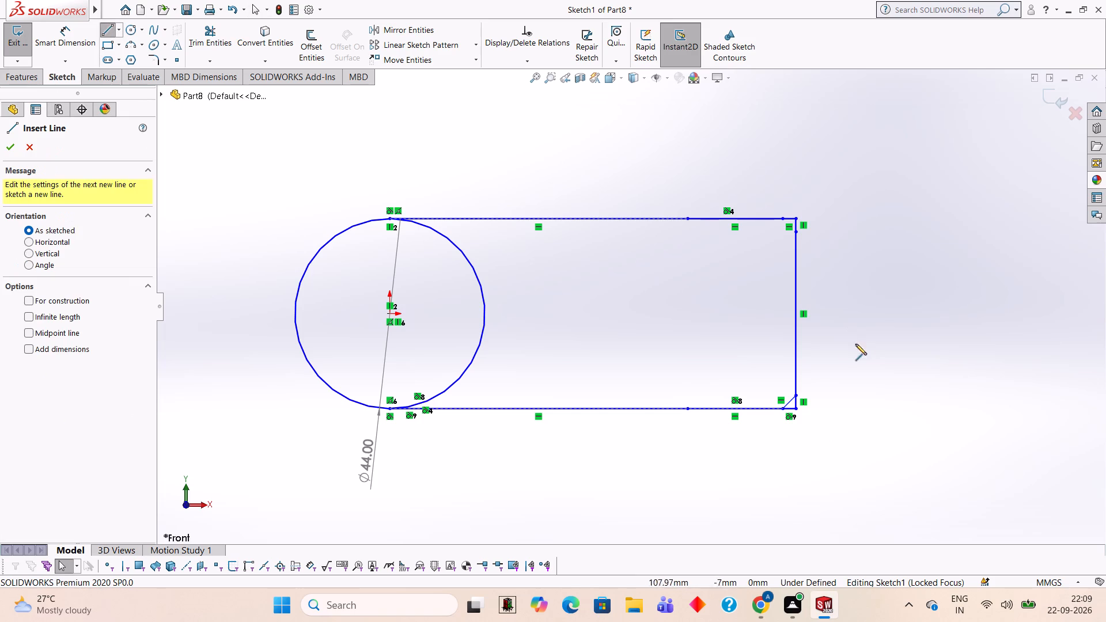
left_click(781, 217)
left_click(794, 233)
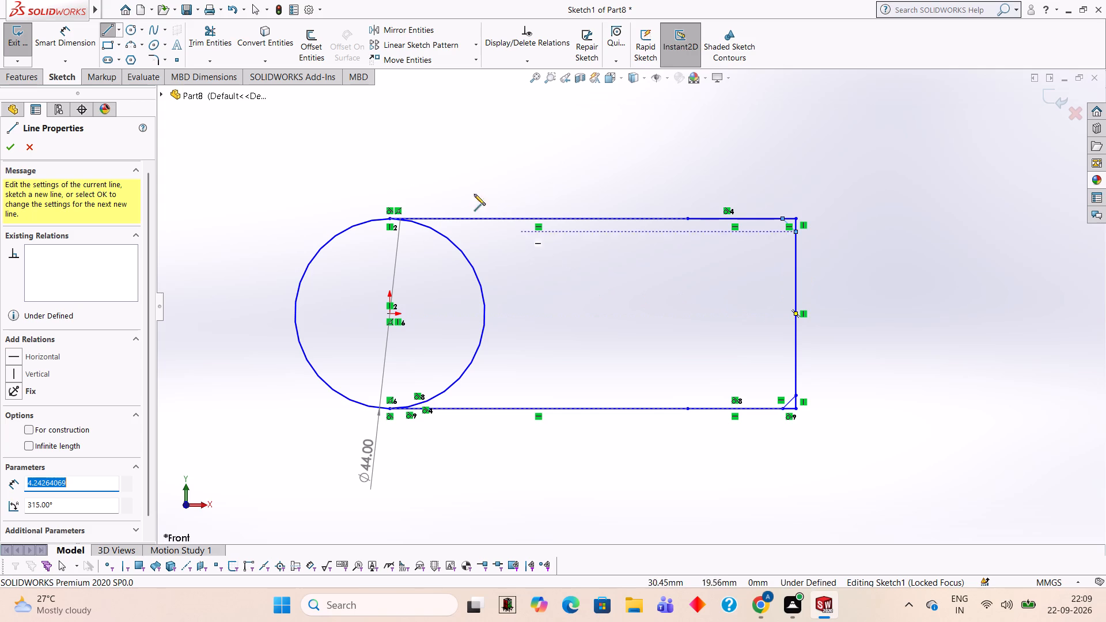
Trim the 3 mm segments outside both corner diagonals and the half of the circle lying inside the profile.
left_click(207, 41)
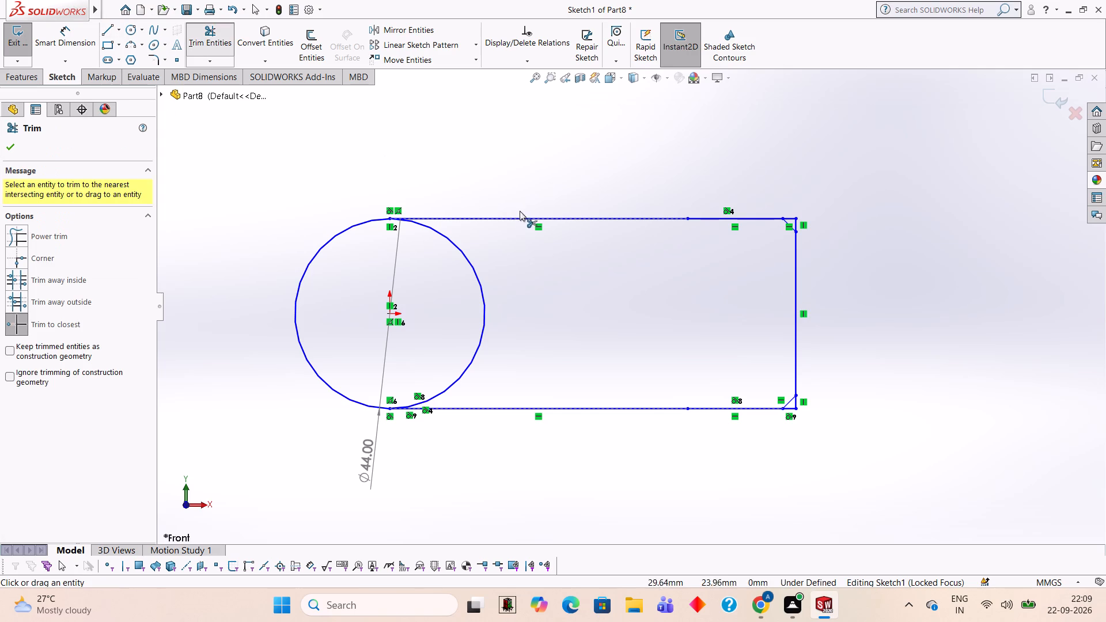
left_click(788, 216)
left_click(798, 225)
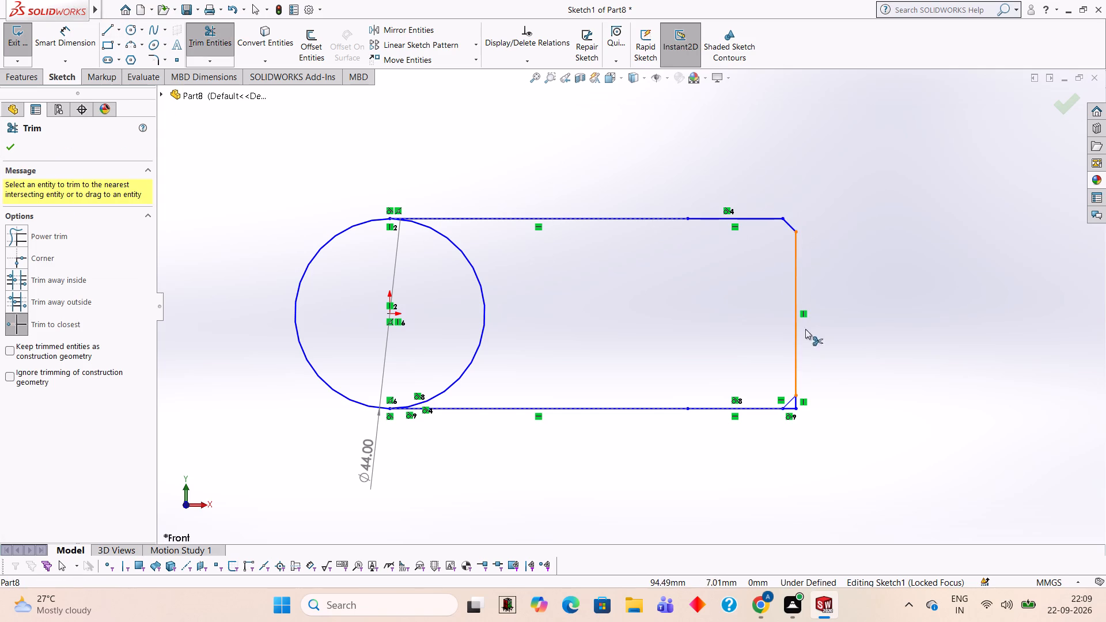
left_click(793, 409)
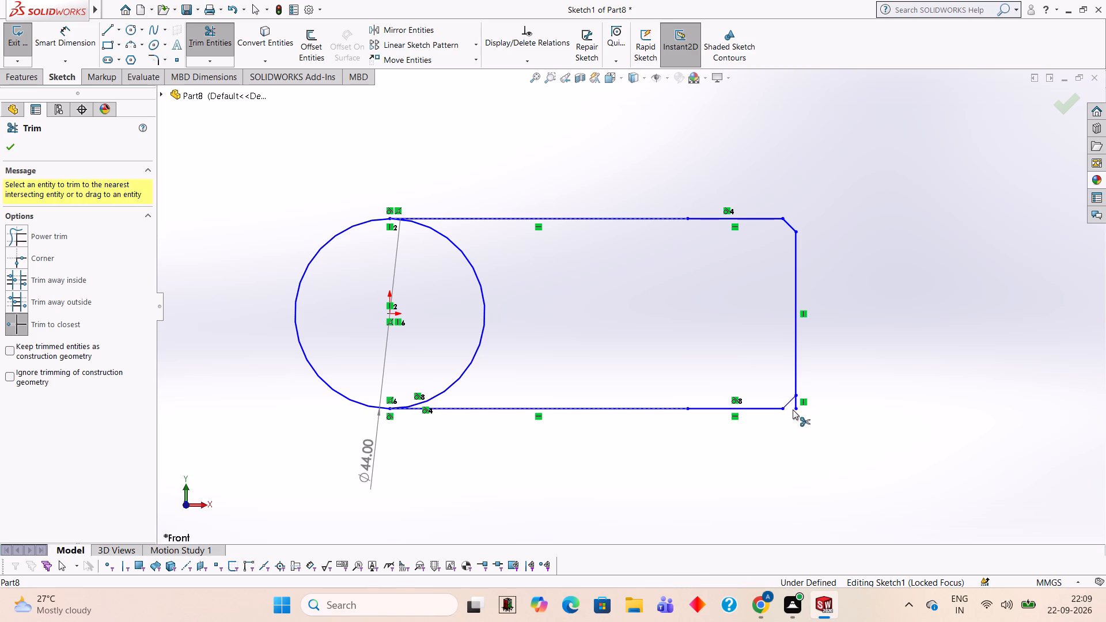
left_click(794, 403)
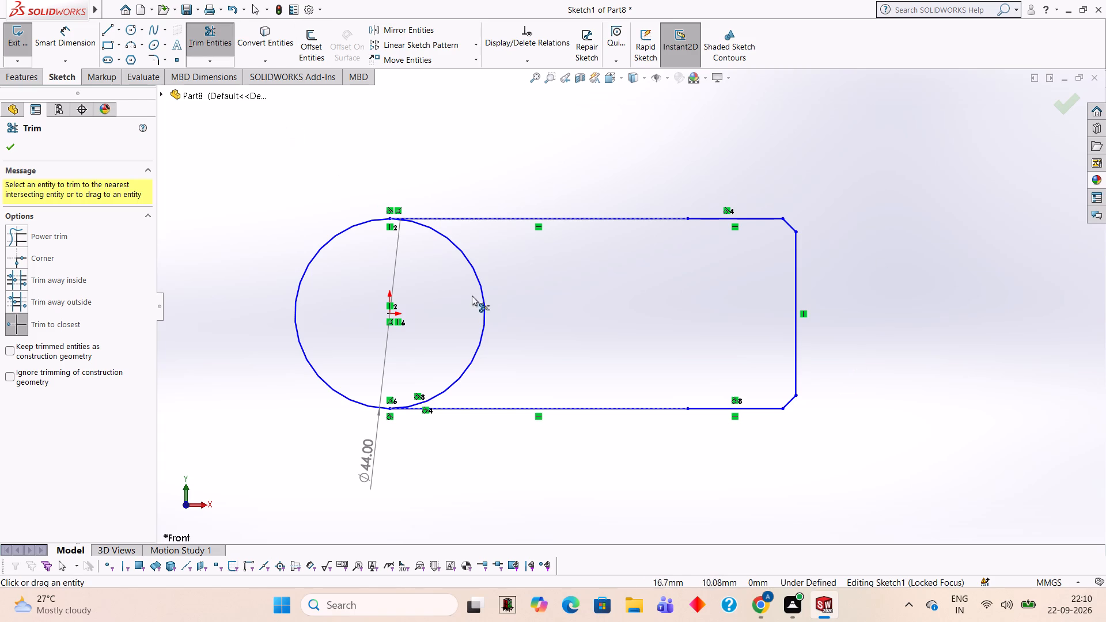
left_click(487, 316)
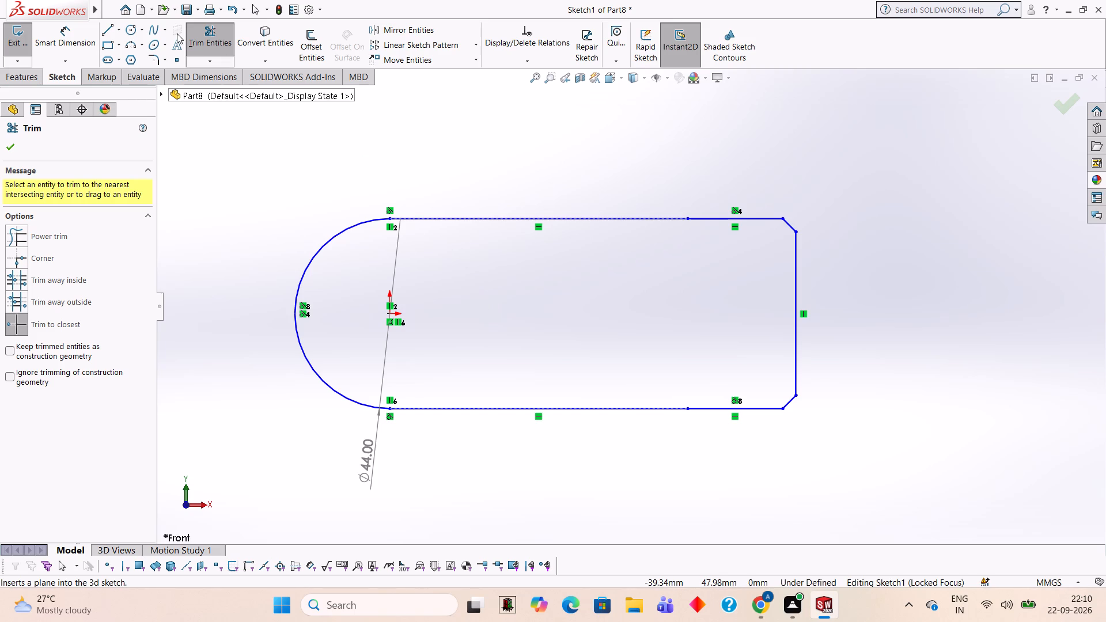
Extrude the closed profile as a Blind boss 10 mm deep.
left_click(59, 39)
left_click(32, 77)
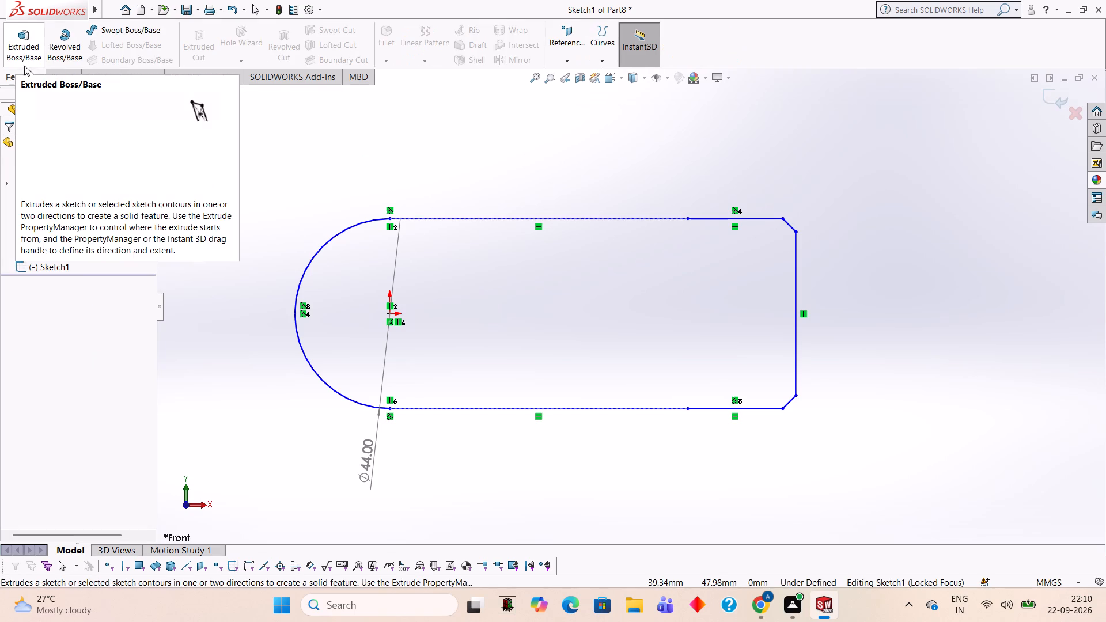
left_click(24, 51)
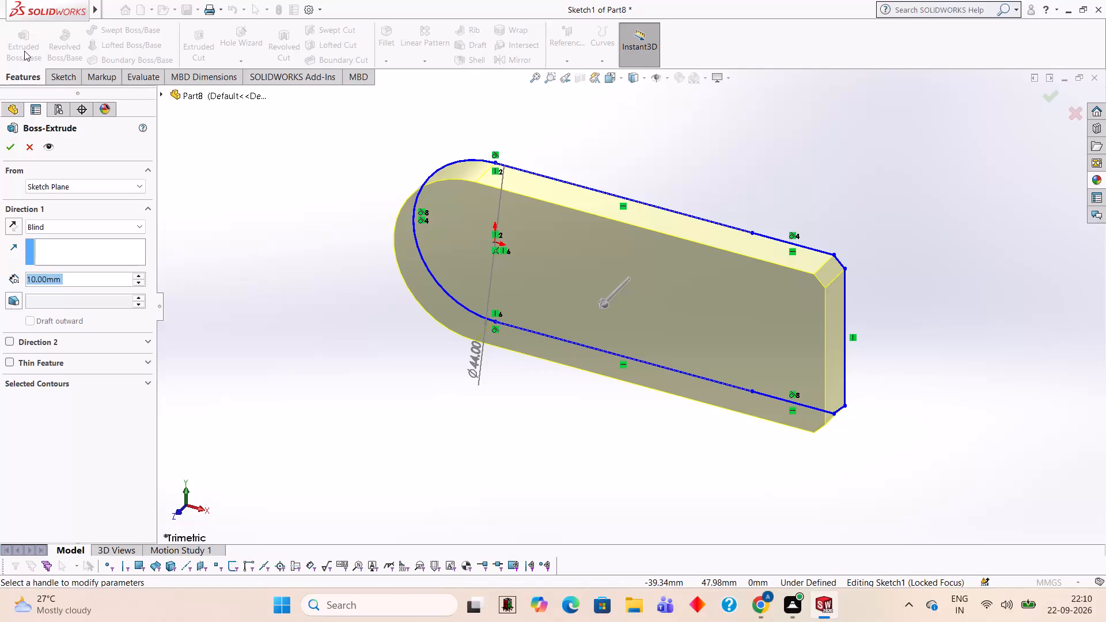
key("Return")
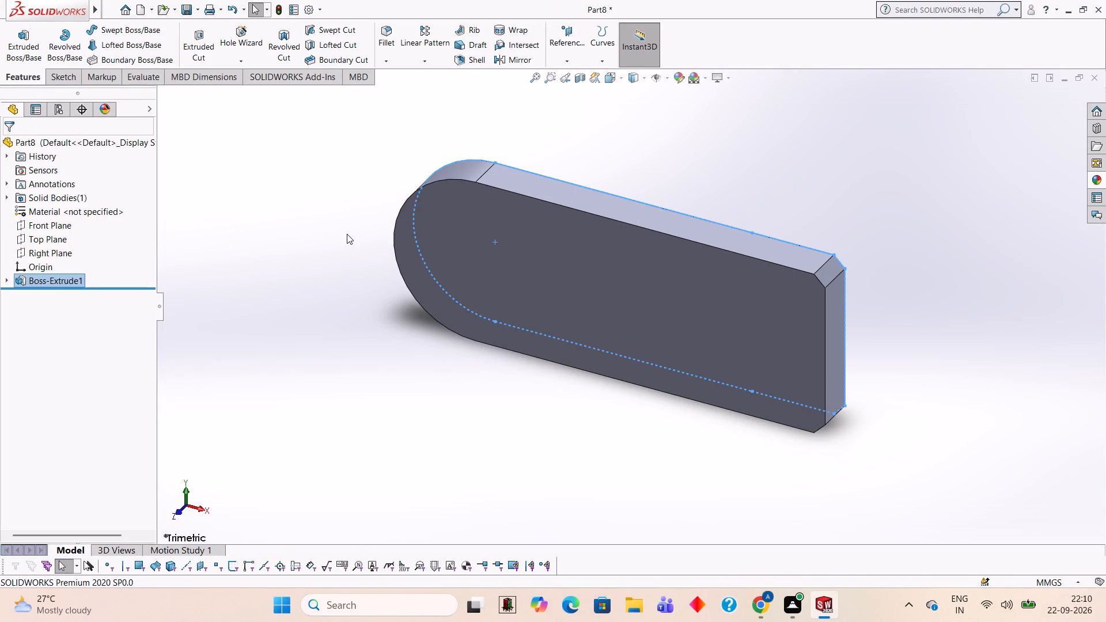
left_click(662, 177)
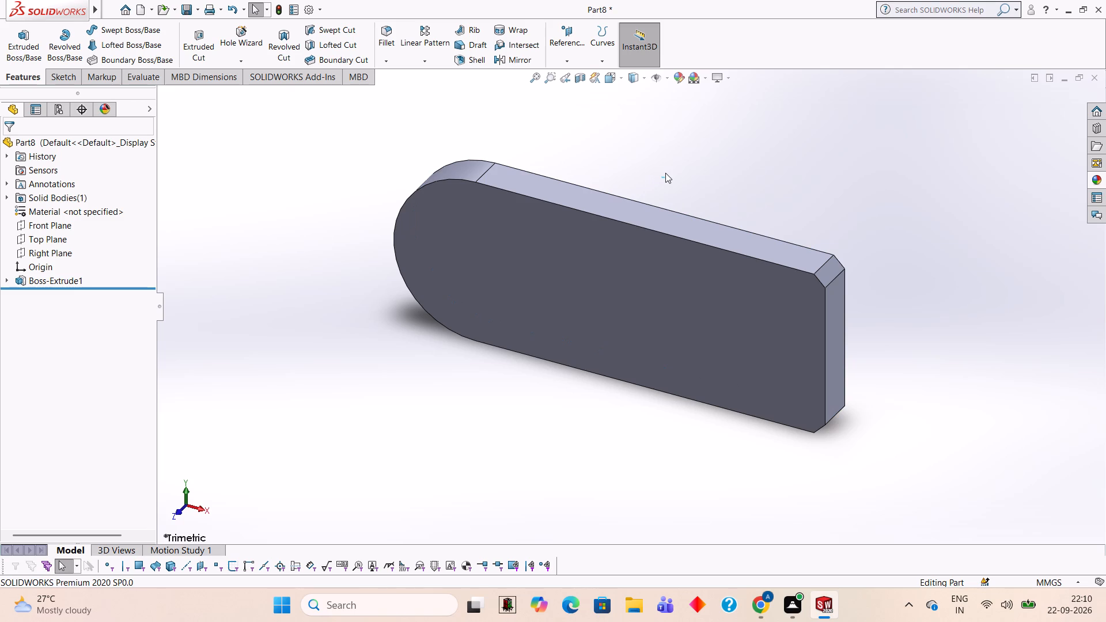
Sketch a 38 mm diameter circle centred on the origin on the plate's front face.
middle_click_drag(494, 422, 504, 384)
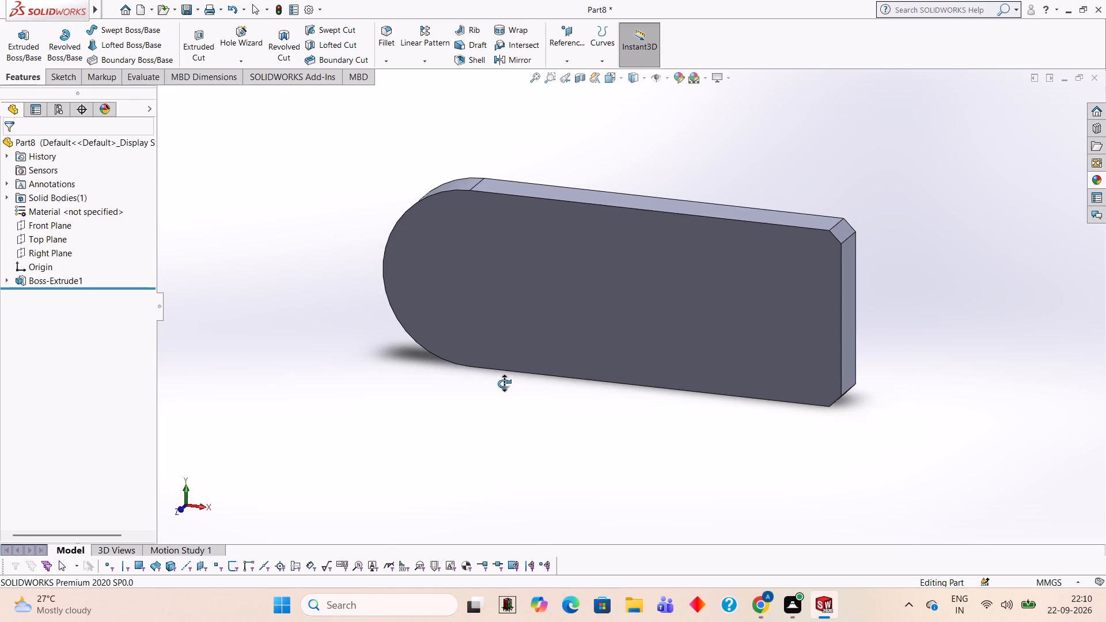
middle_click_drag(504, 384, 515, 365)
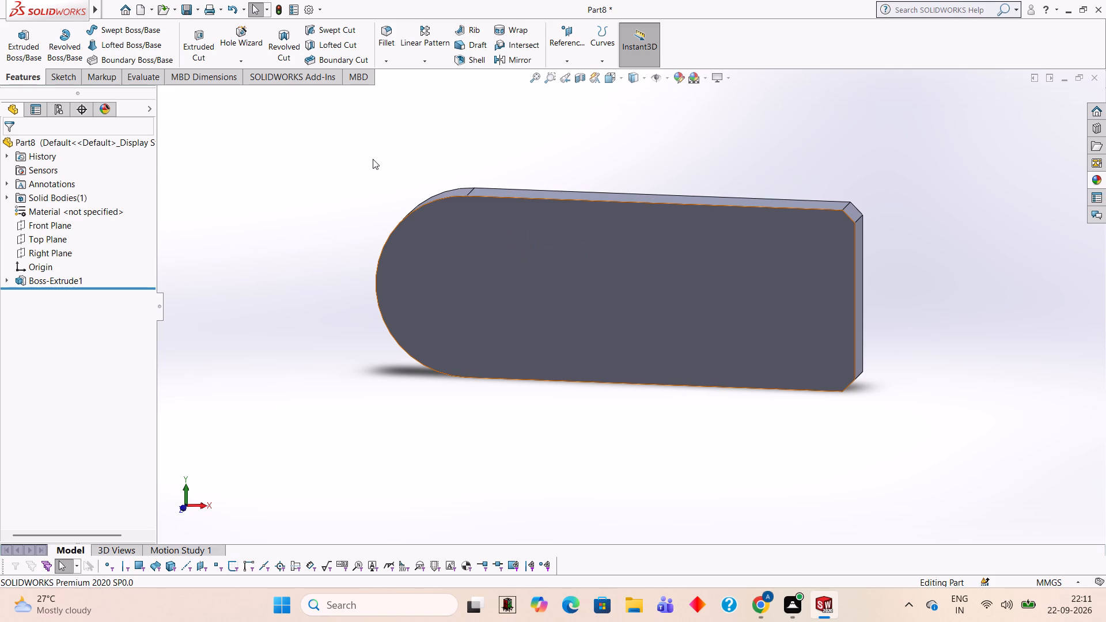
left_click(565, 324)
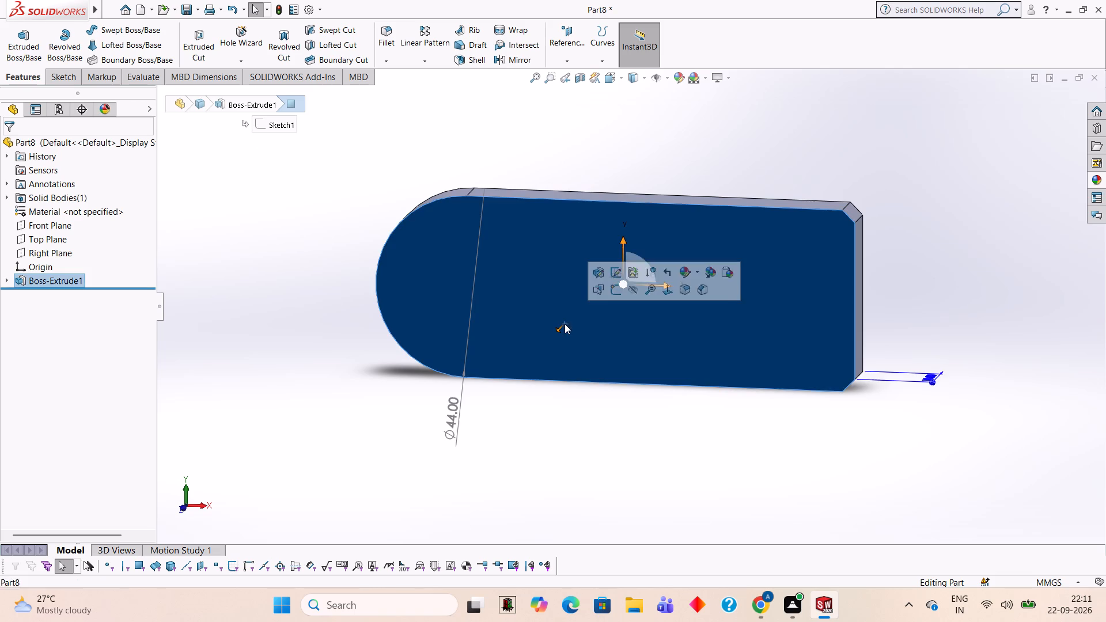
left_click(620, 286)
key("ctrl+8")
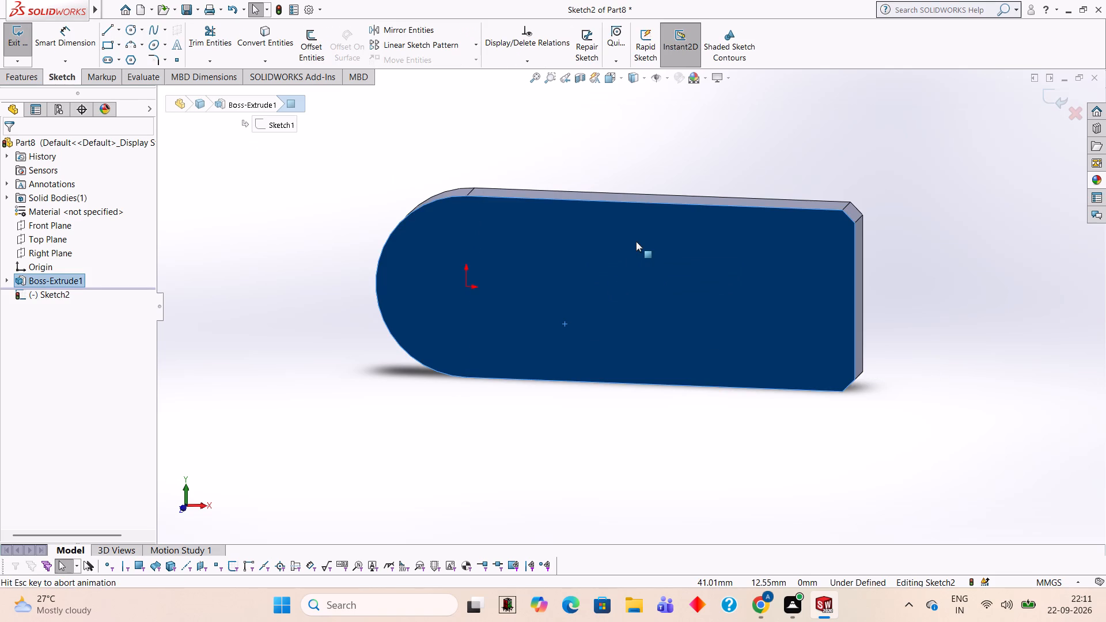
left_click(135, 31)
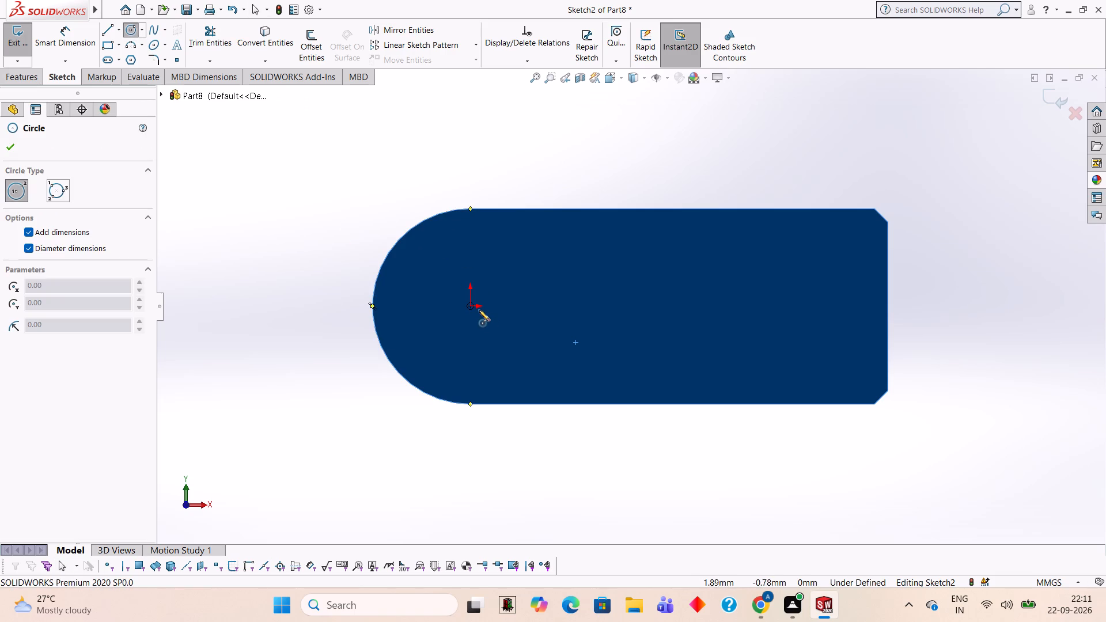
left_click(470, 304)
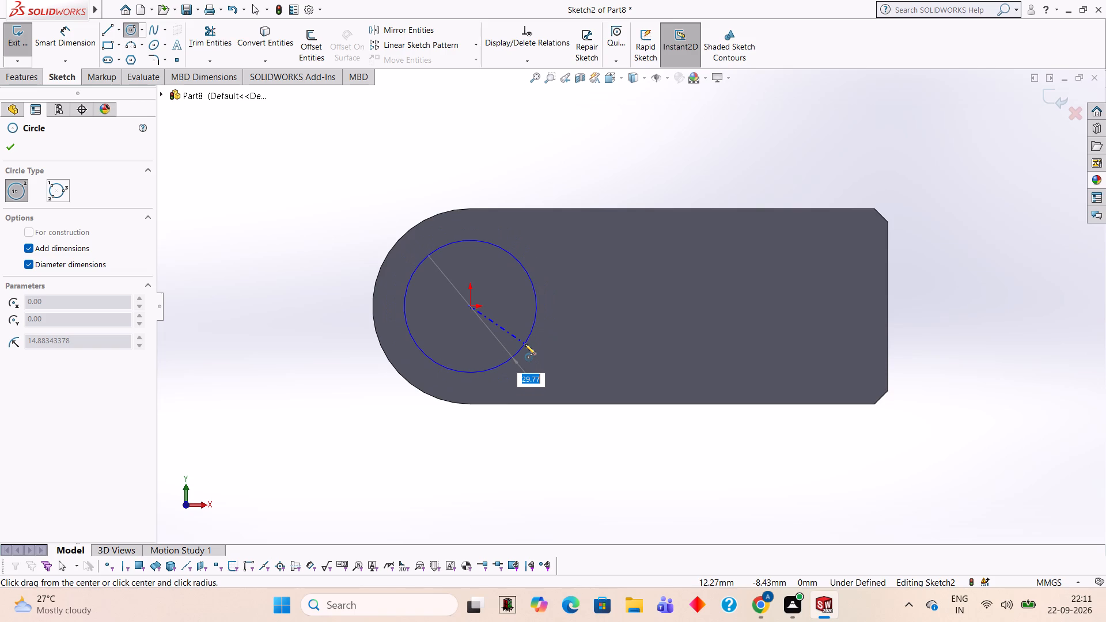
type("38")
key("Return")
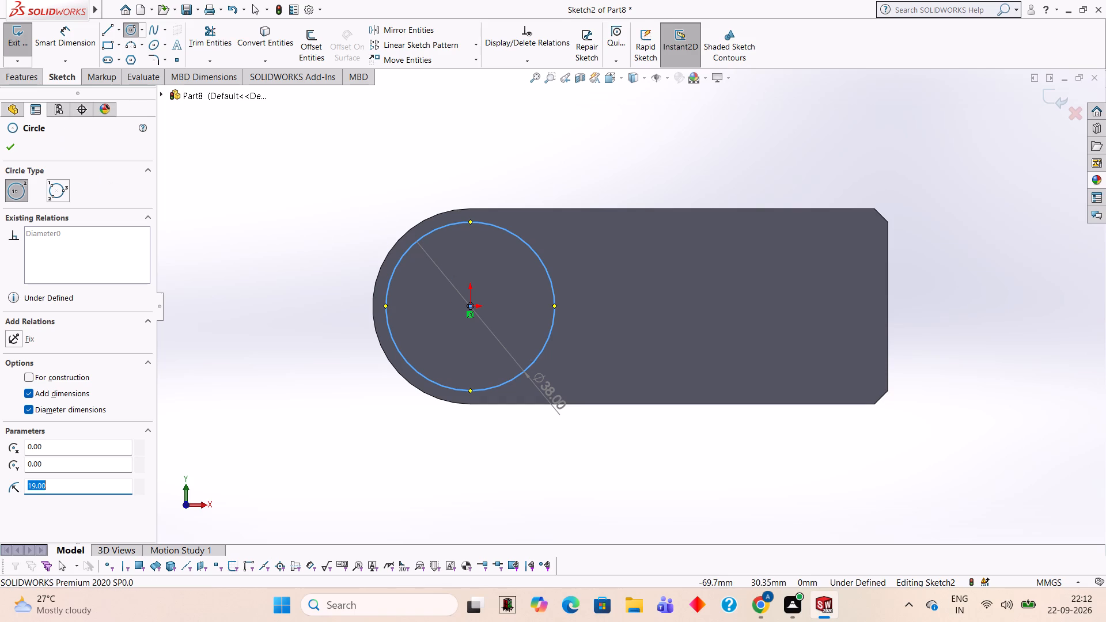
Extrude the 38 mm circle as a Blind boss 7 mm deep, merged with the plate.
left_click(28, 75)
left_click(25, 61)
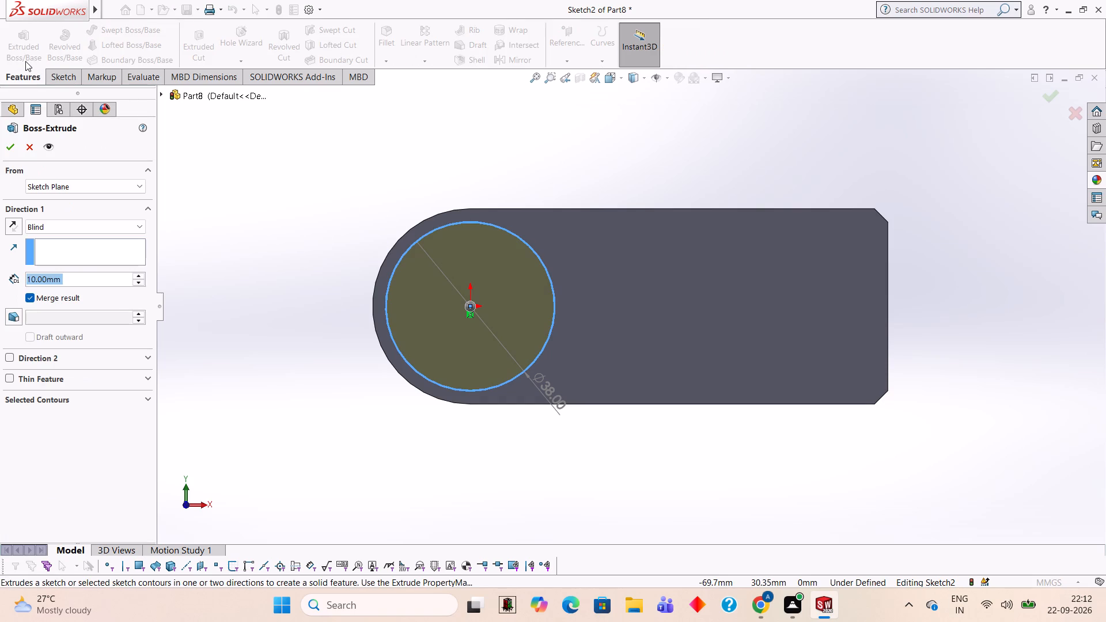
middle_click_drag(558, 170, 484, 301)
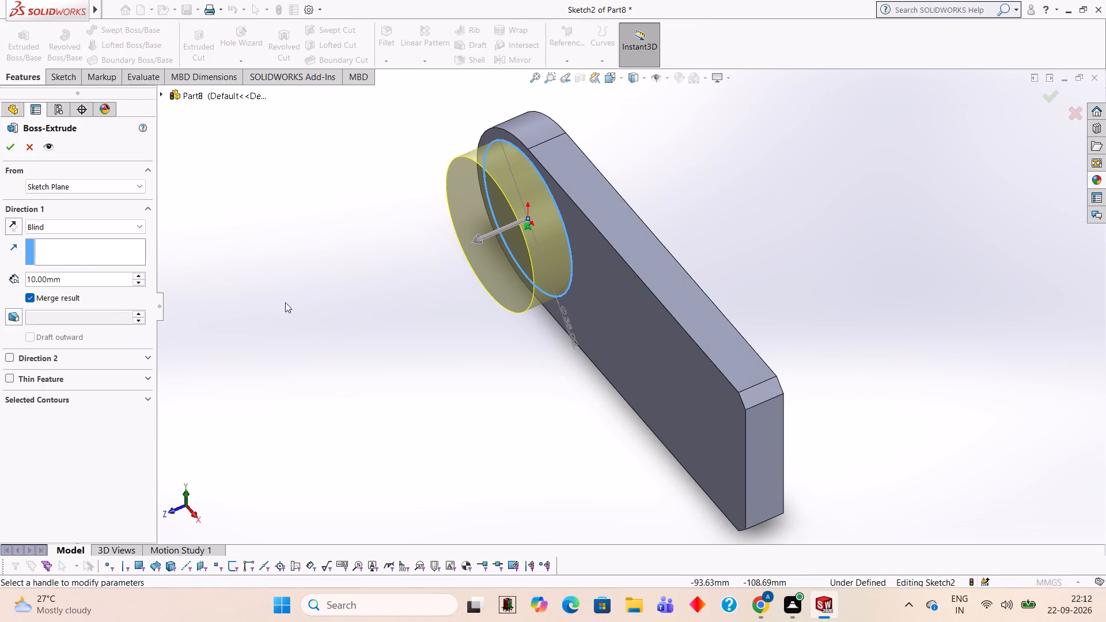
left_click(88, 287)
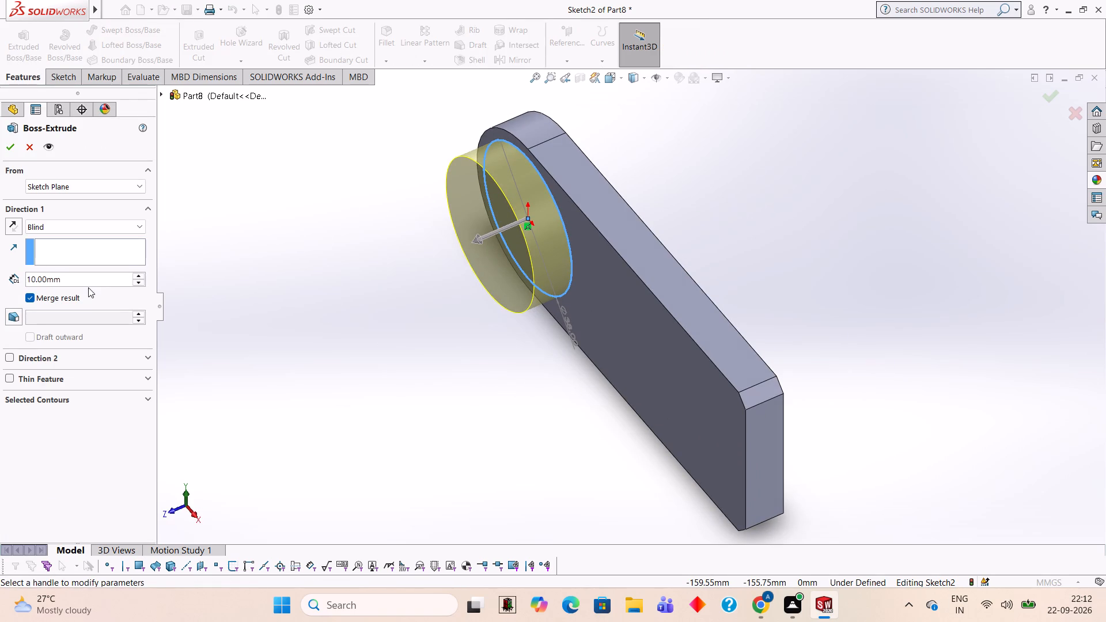
left_click(95, 280)
key("BackSpace")
key("BackSpace")
key("BackSpace")
key("BackSpace")
key("BackSpace")
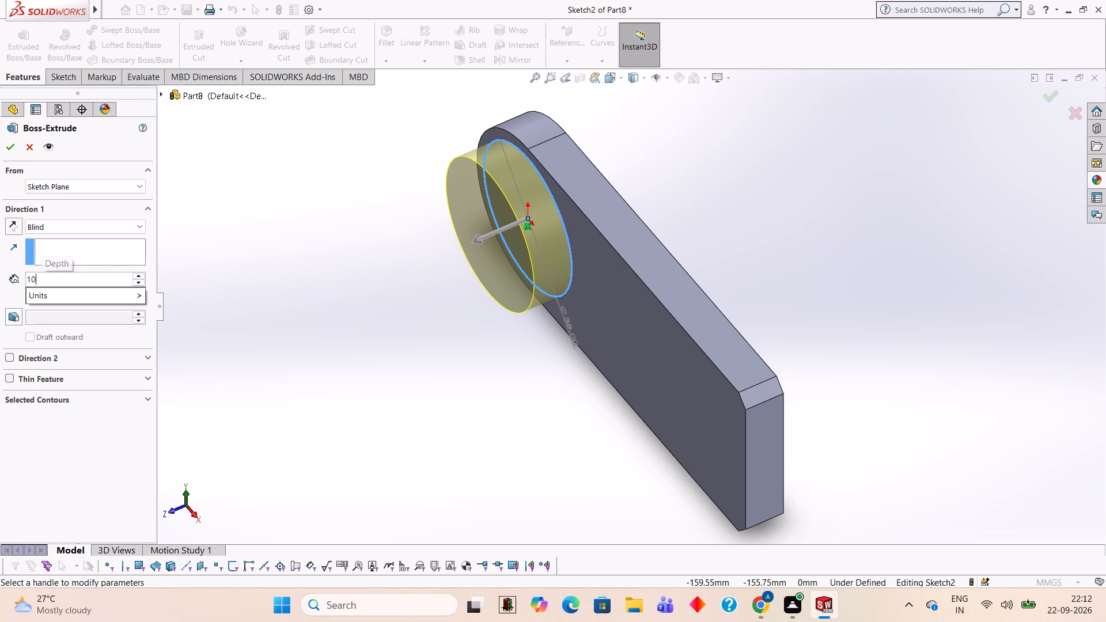
key("BackSpace")
key("BackSpace")
key("BackSpace")
key("BackSpace")
key("BackSpace")
key("BackSpace")
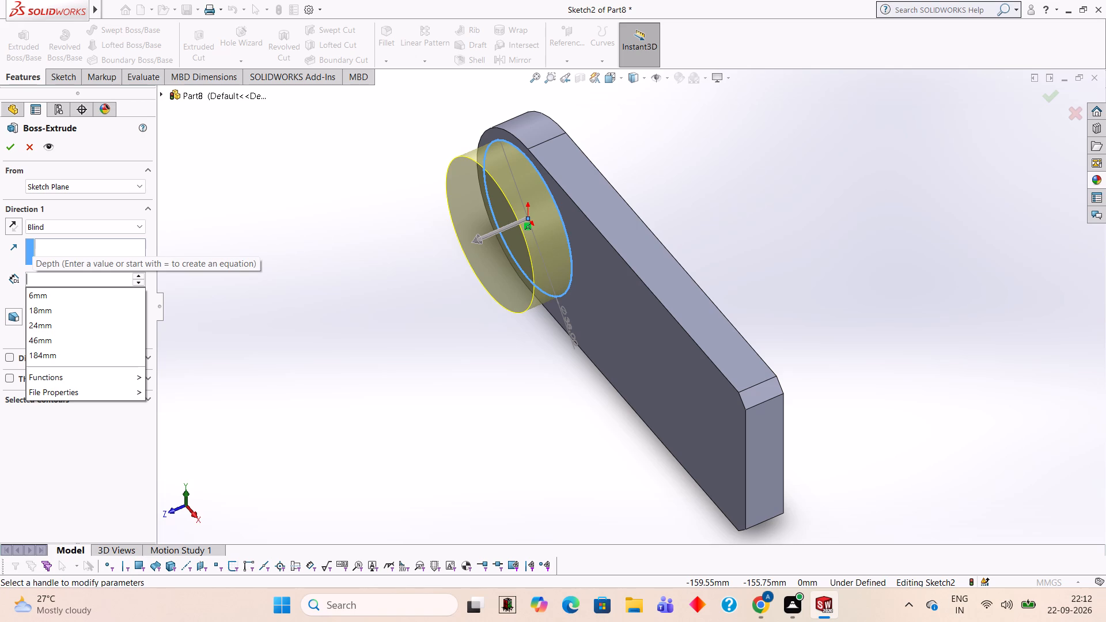
key("5")
key("Return")
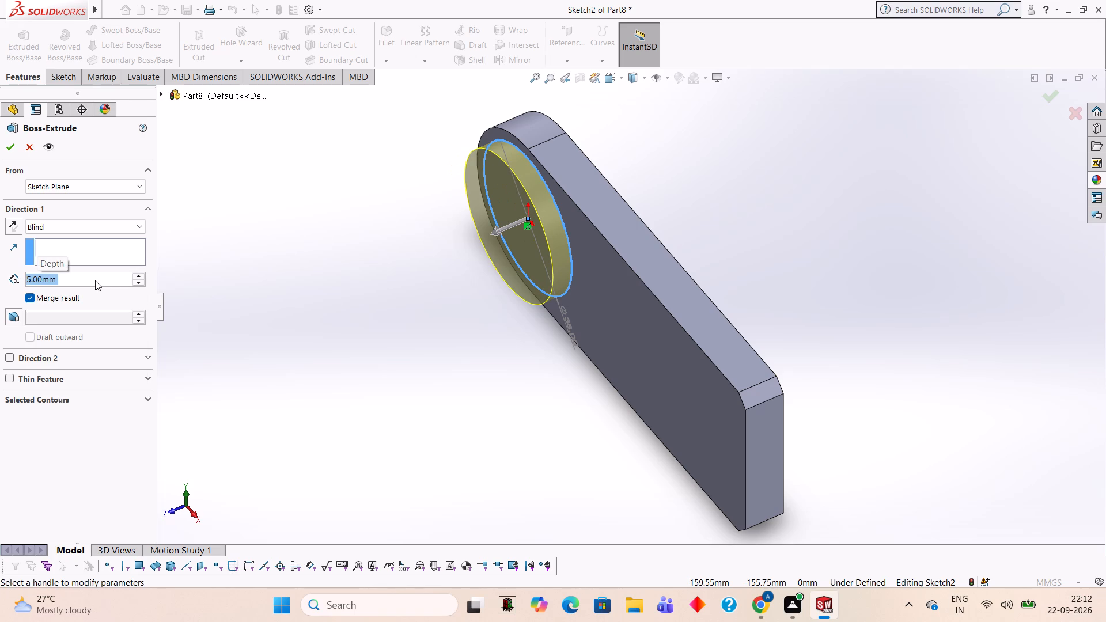
key("7")
key("Return")
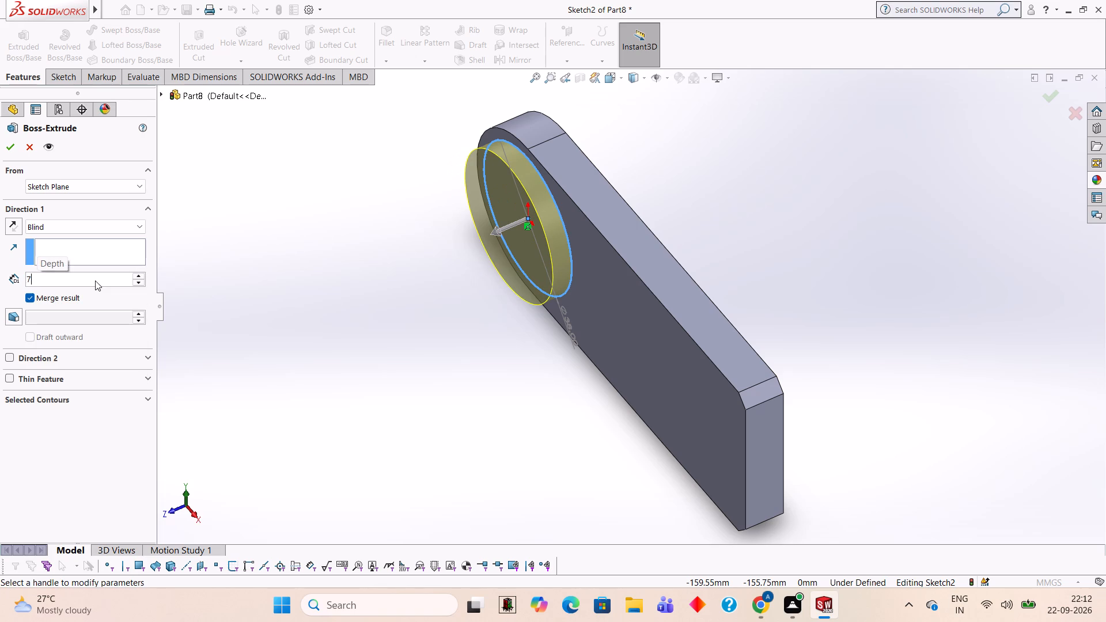
left_click(2, 149)
left_click(330, 215)
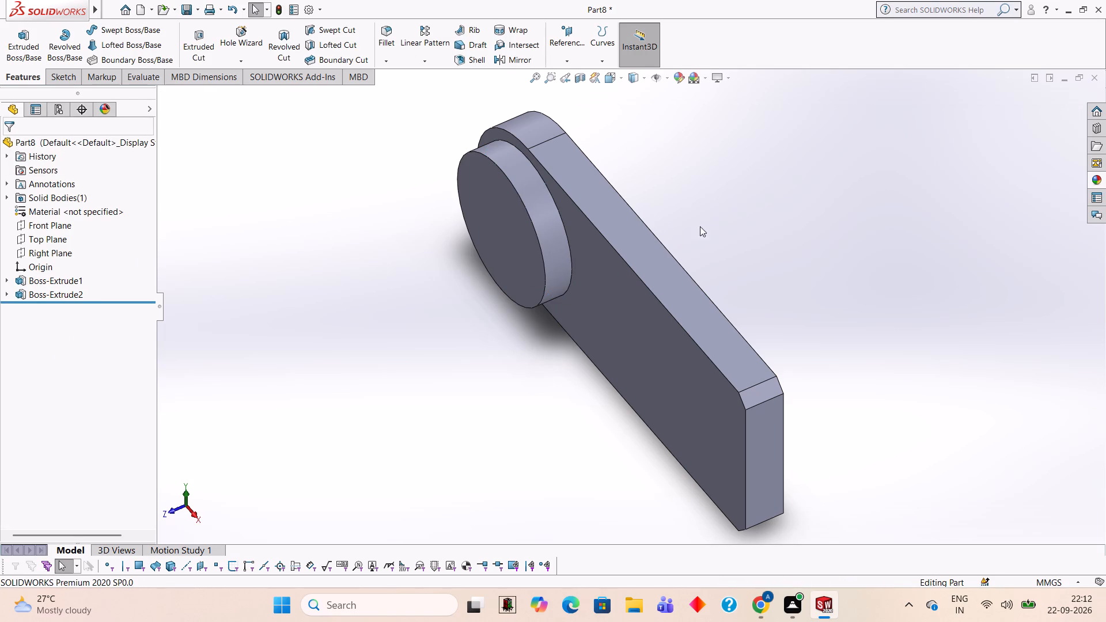
Sketch a 28 mm diameter circle centred on the origin on the round boss's front face.
middle_click_drag(710, 224, 749, 195)
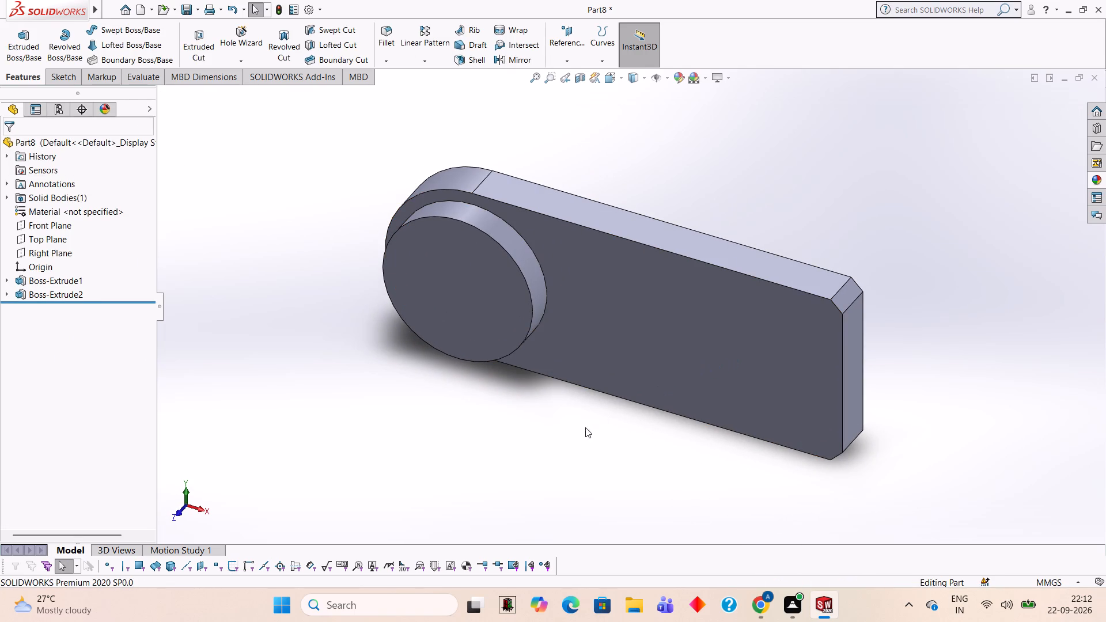
middle_click_drag(575, 439, 579, 423)
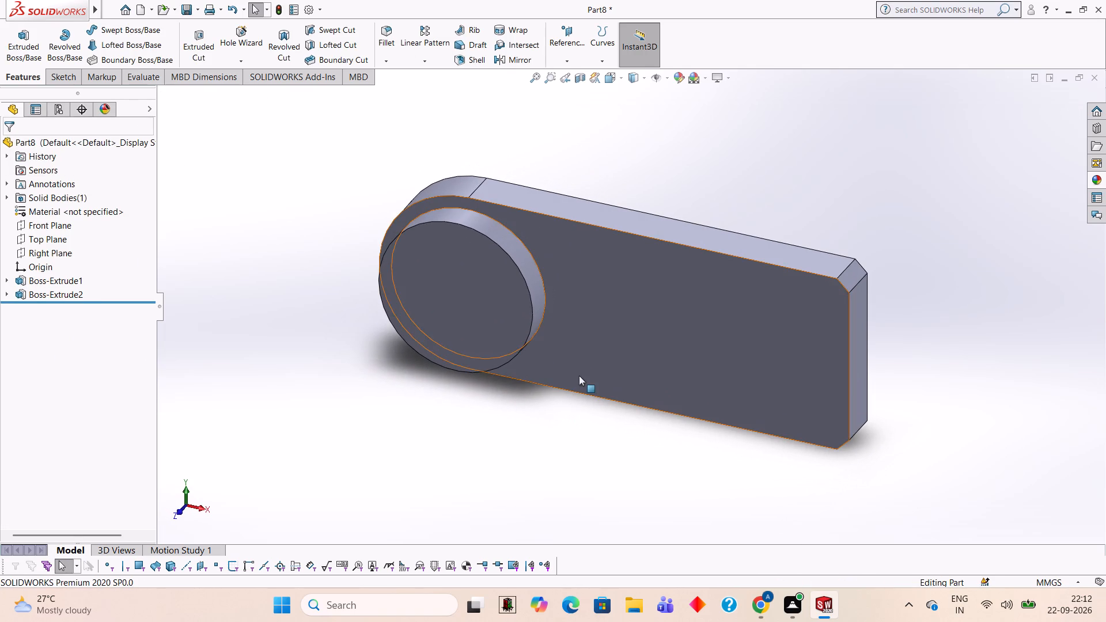
left_click(474, 290)
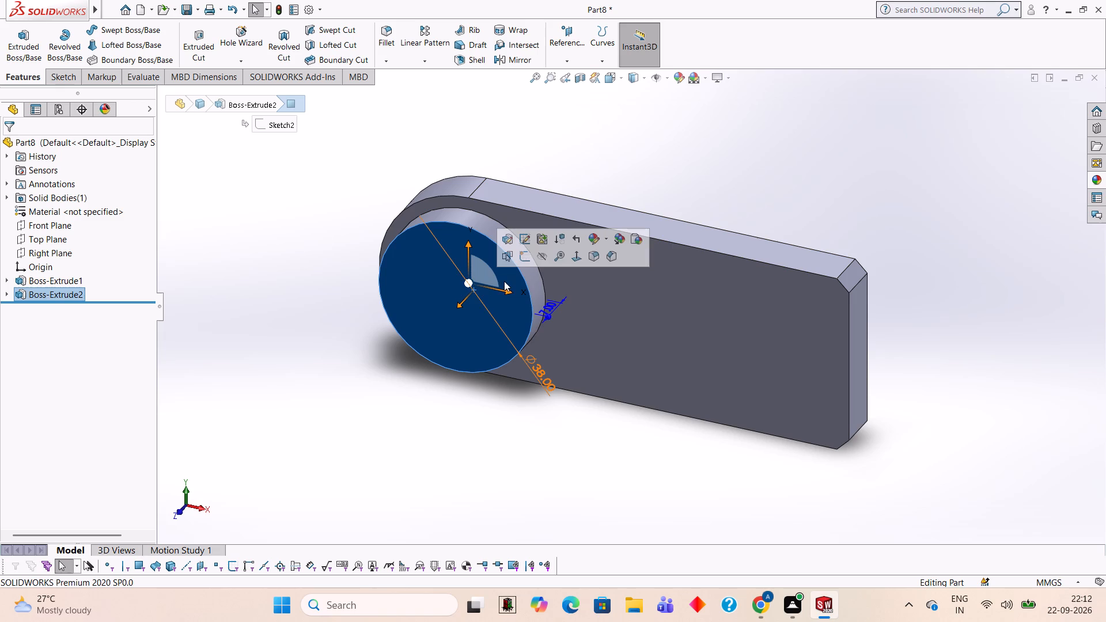
left_click(524, 259)
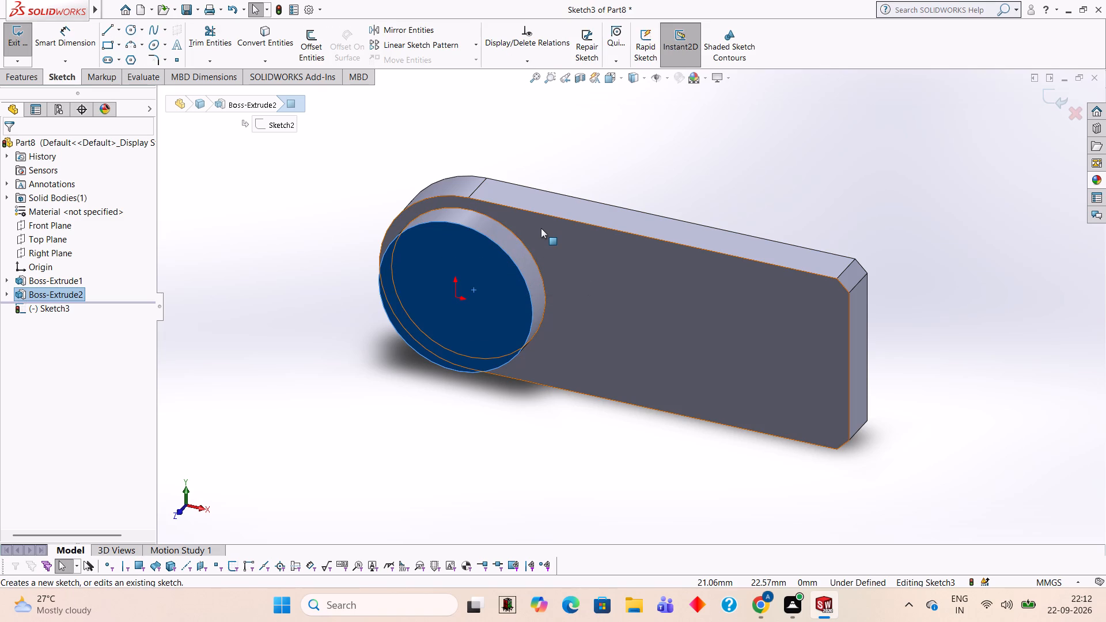
key("ctrl+8")
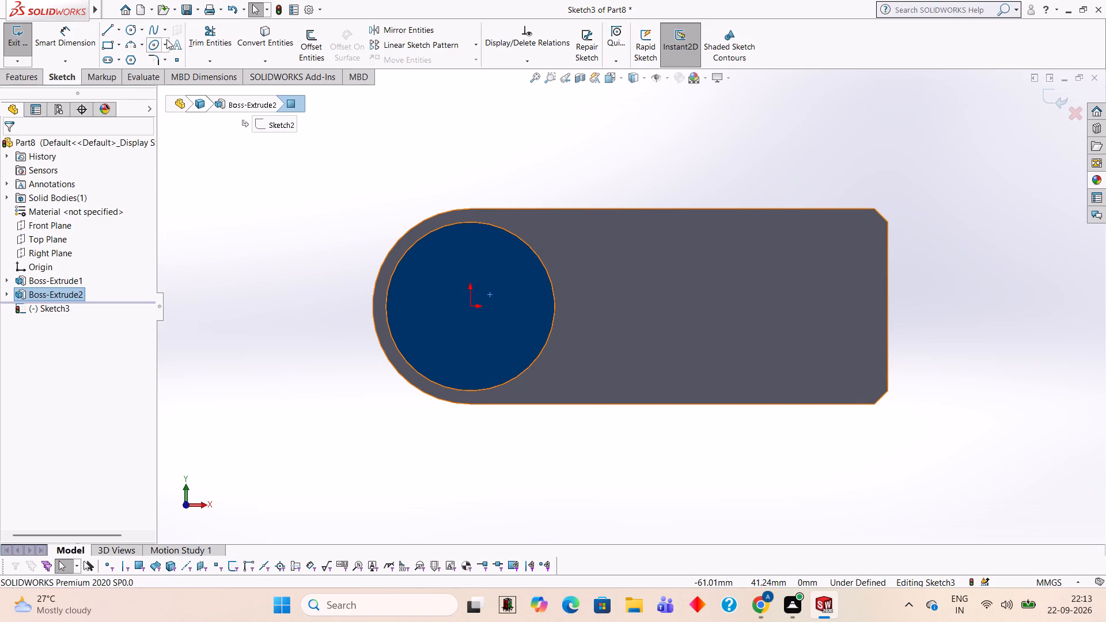
left_click(134, 32)
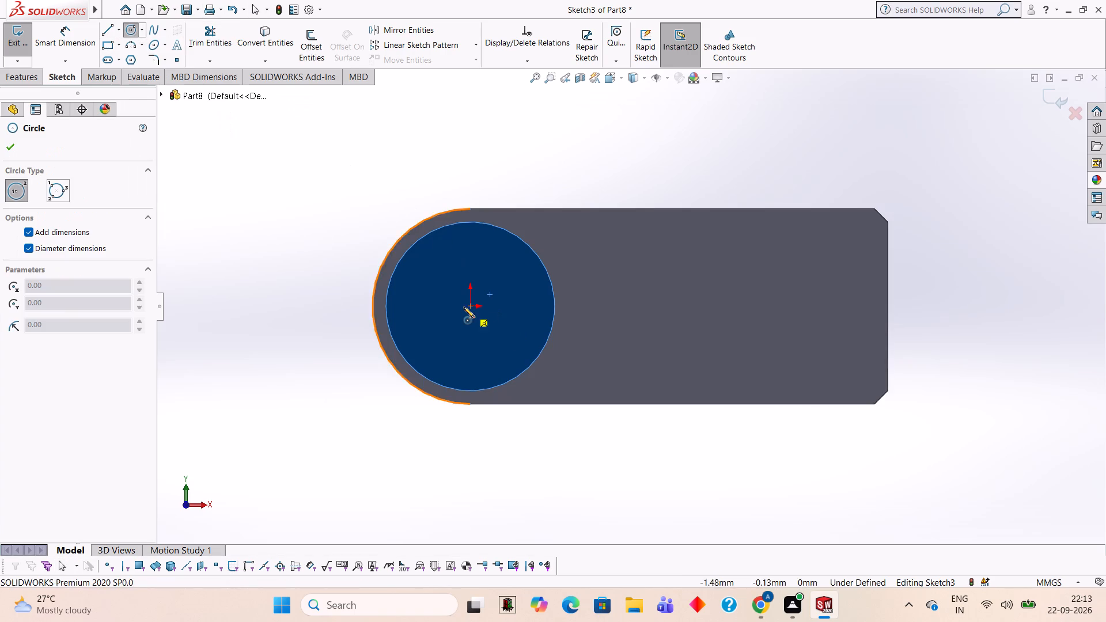
left_click(471, 308)
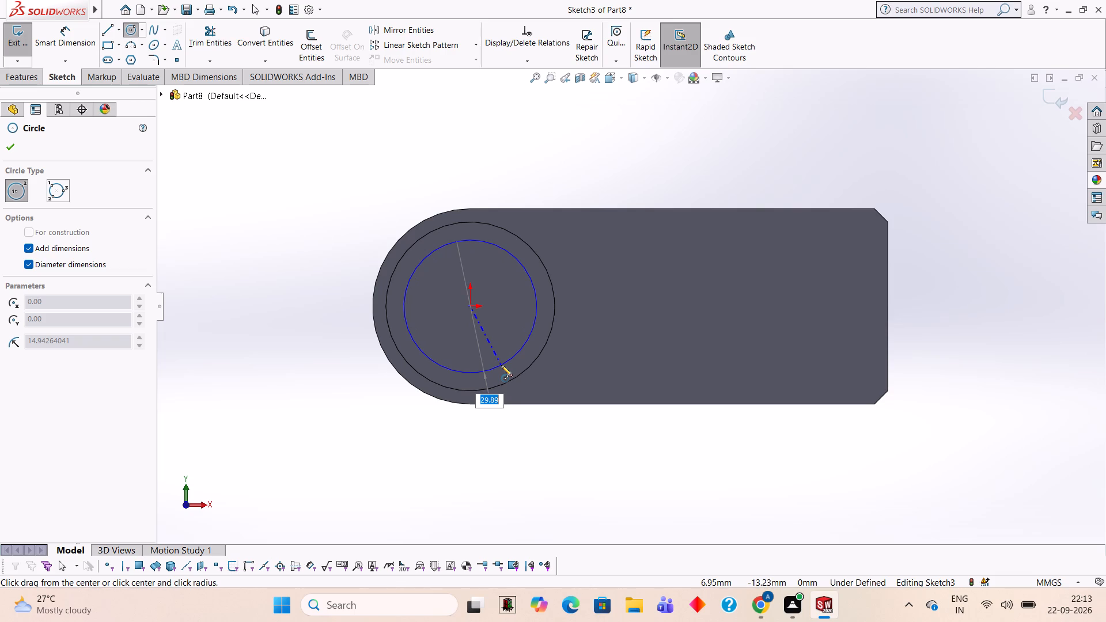
type("28")
key("Return")
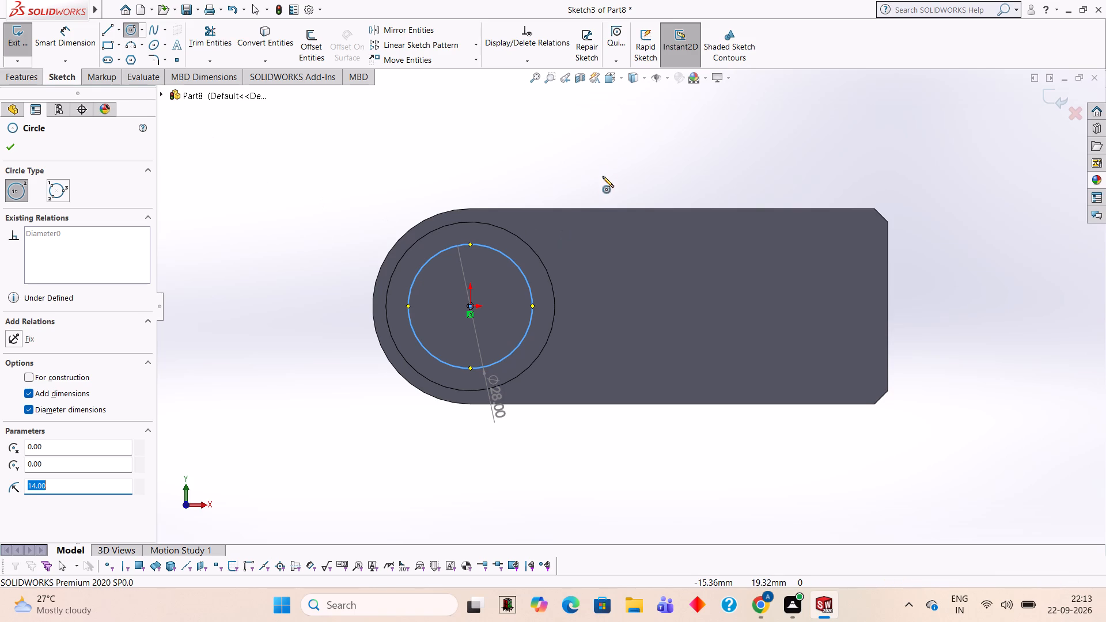
Extrude the 28 mm circle as a Blind boss 35 mm long, merged with the existing body.
middle_click_drag(601, 170, 555, 362)
middle_click(777, 252)
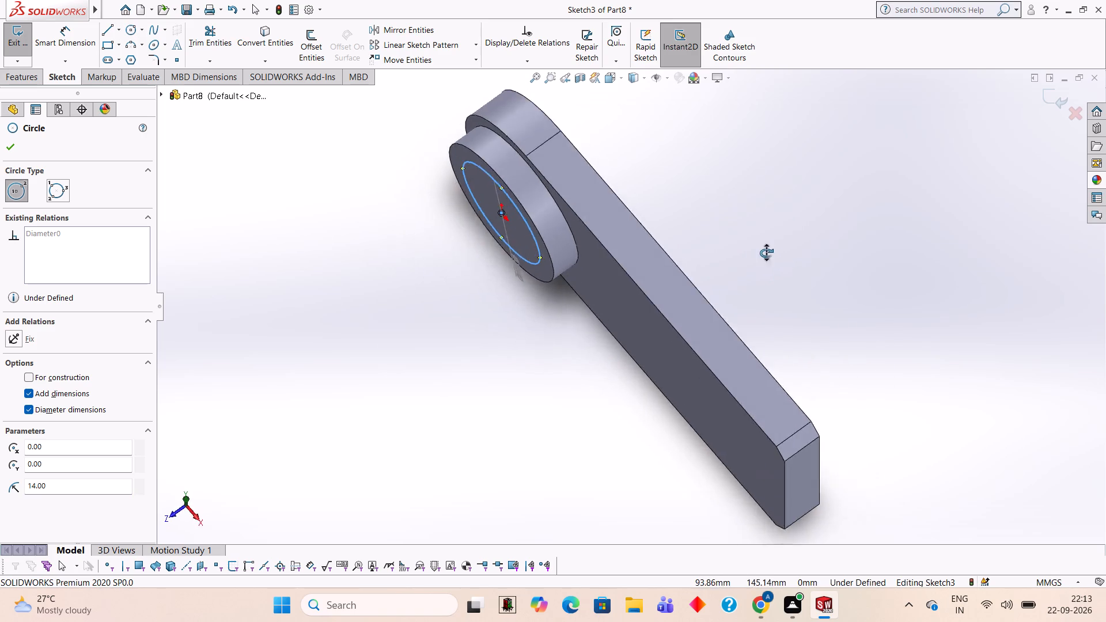
scroll(773, 253, "up", 1)
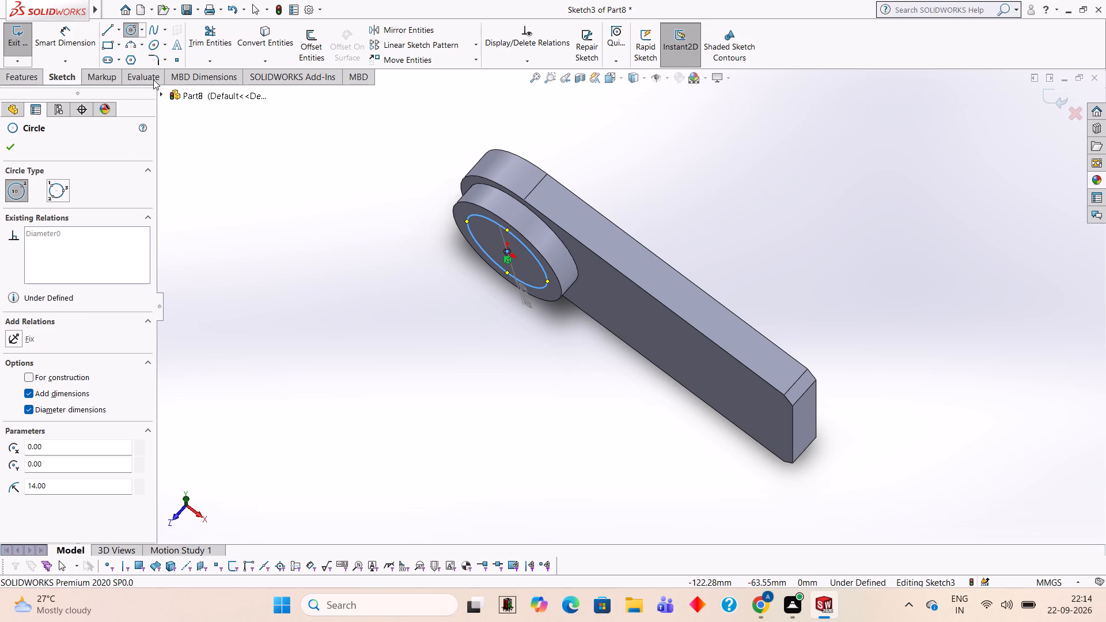
left_click(23, 82)
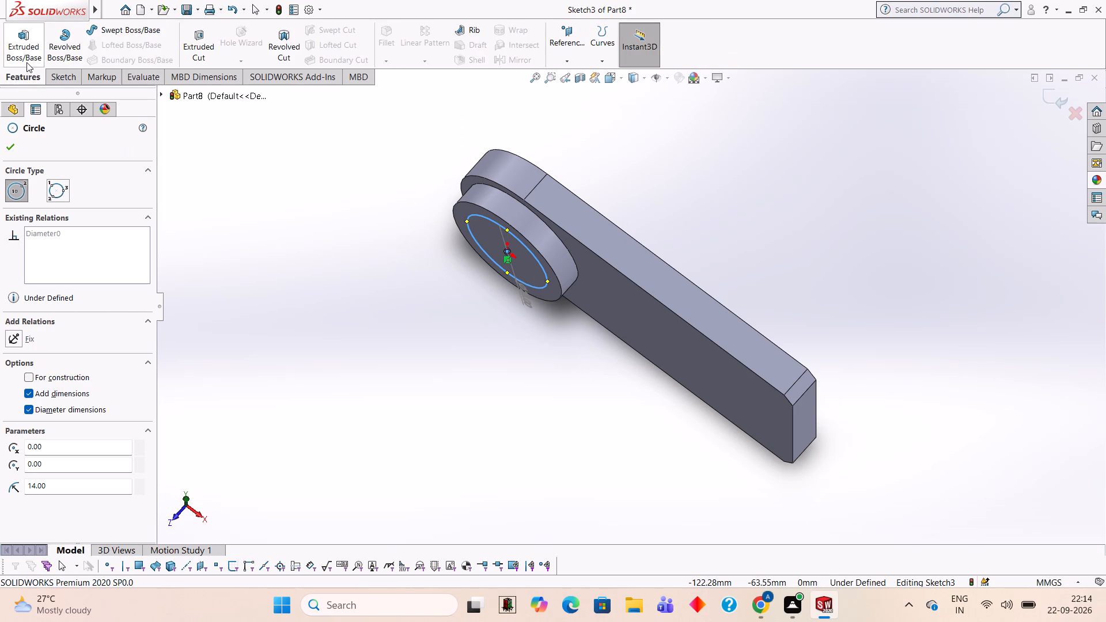
left_click(26, 62)
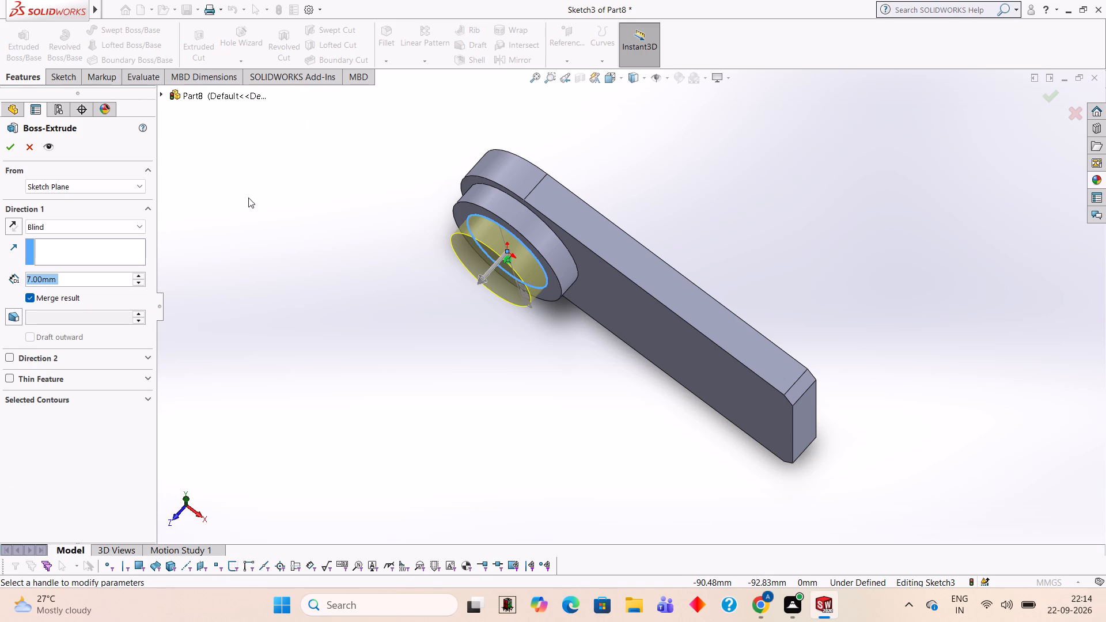
type("35")
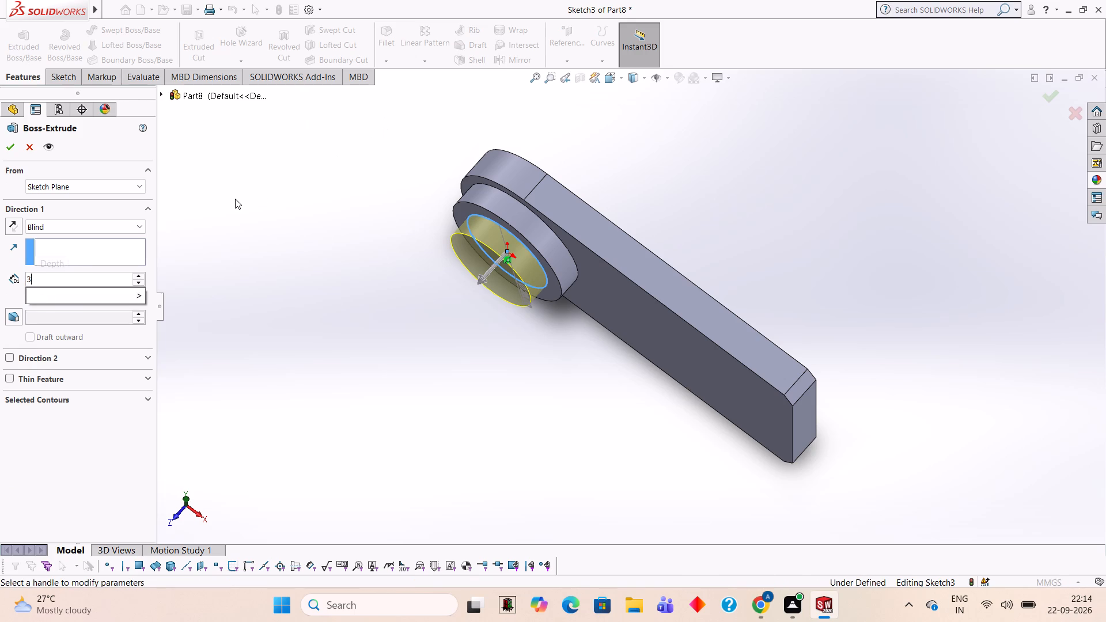
key("Return")
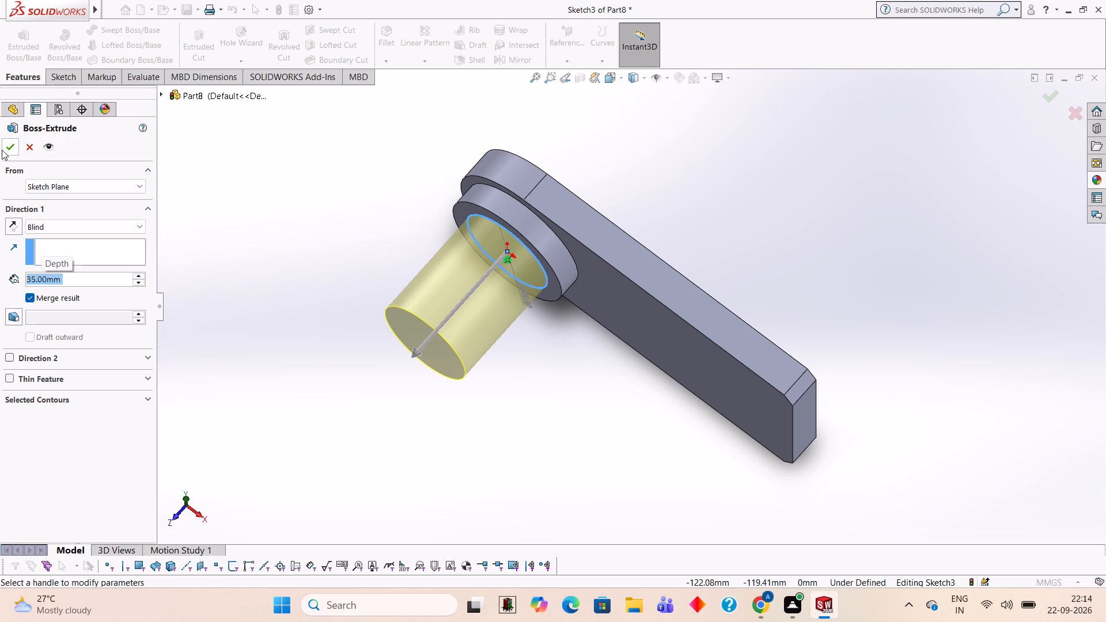
left_click(2, 150)
left_click(693, 199)
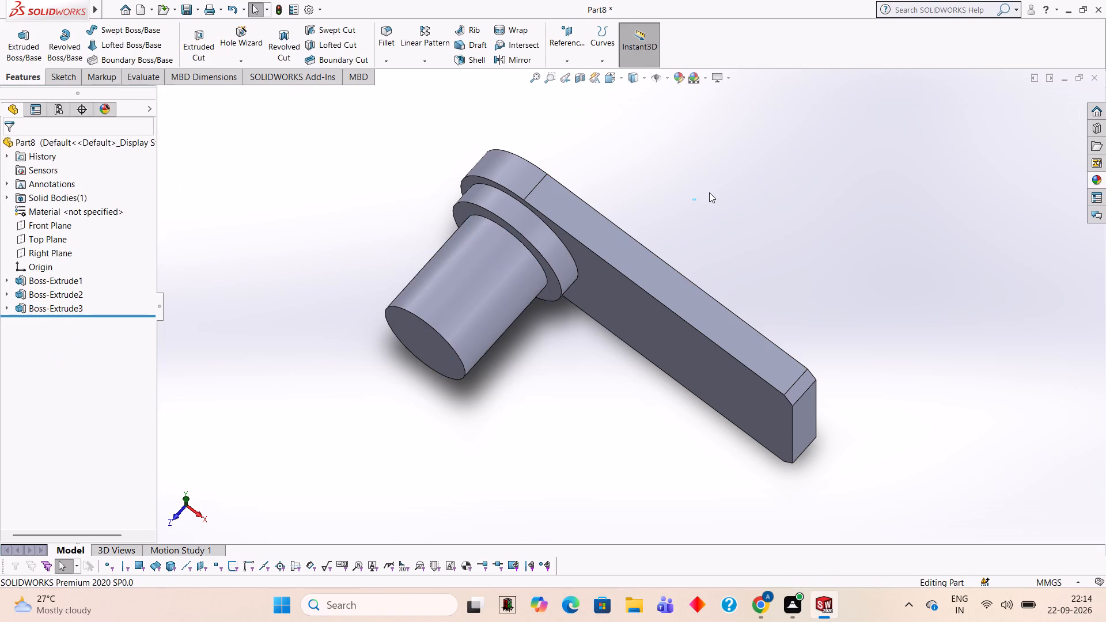
Open a new sketch on the plate's flat back face, opposite the cylindrical bosses, and view it face-on.
middle_click_drag(764, 194, 854, 252)
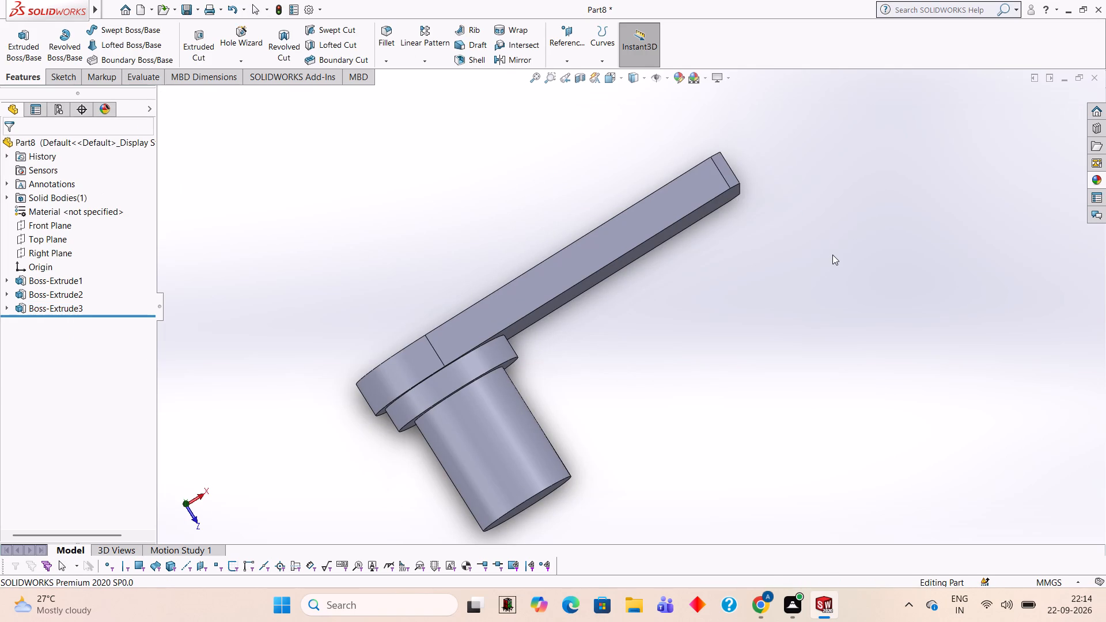
middle_click_drag(755, 271, 724, 392)
middle_click_drag(646, 392, 650, 308)
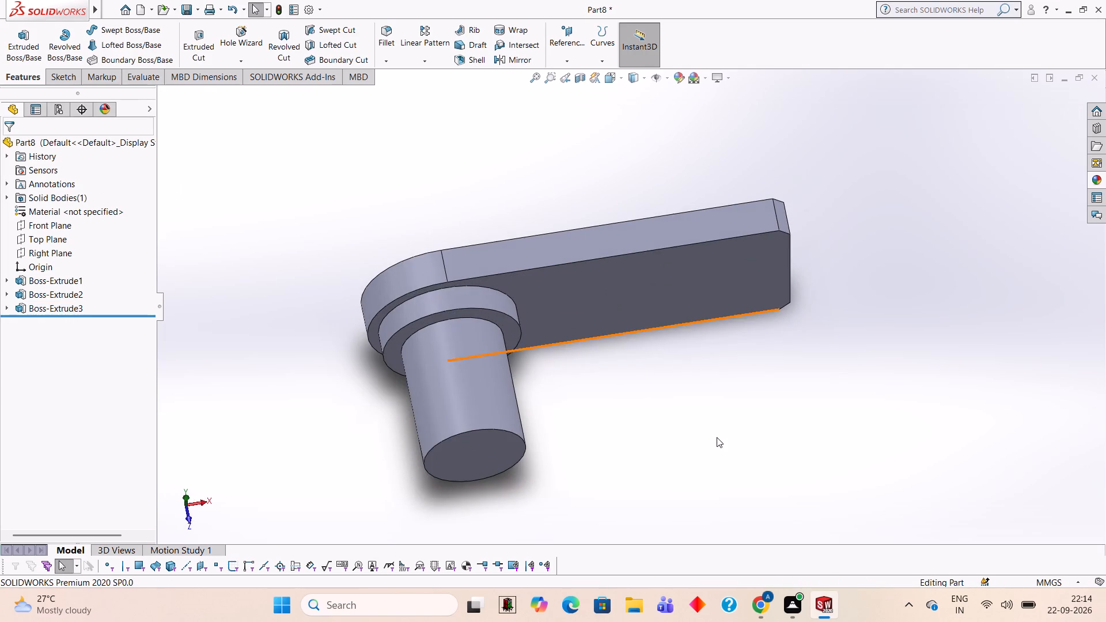
middle_click_drag(715, 442, 706, 289)
middle_click_drag(704, 453, 721, 243)
scroll(721, 243, "up", 1)
middle_click_drag(683, 495, 694, 382)
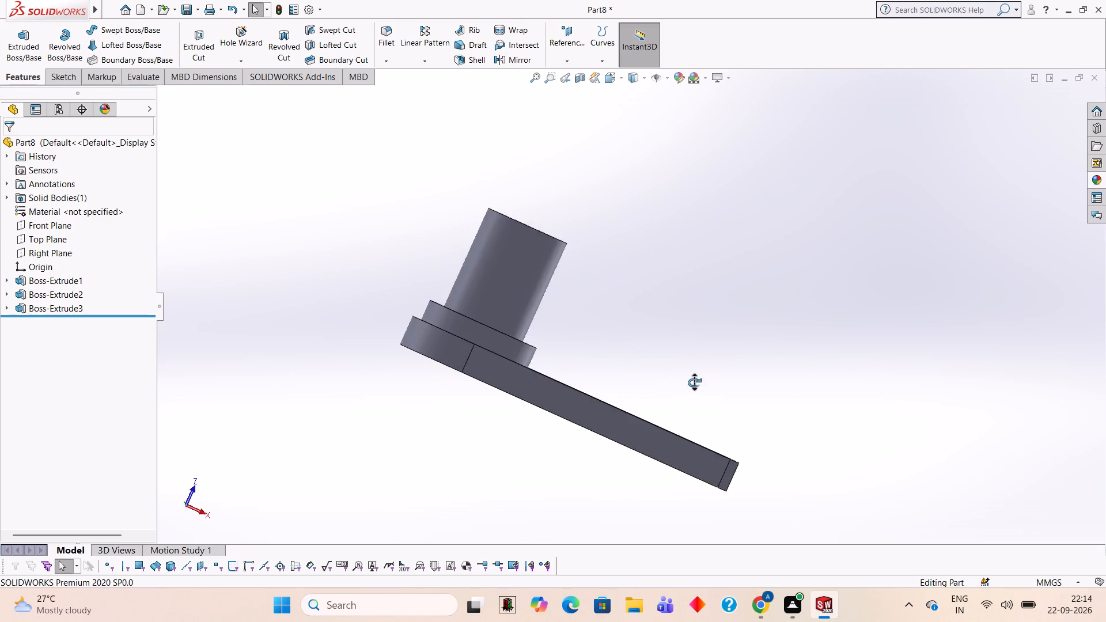
middle_click_drag(694, 382, 738, 270)
middle_click_drag(796, 261, 892, 426)
middle_click_drag(853, 280, 923, 363)
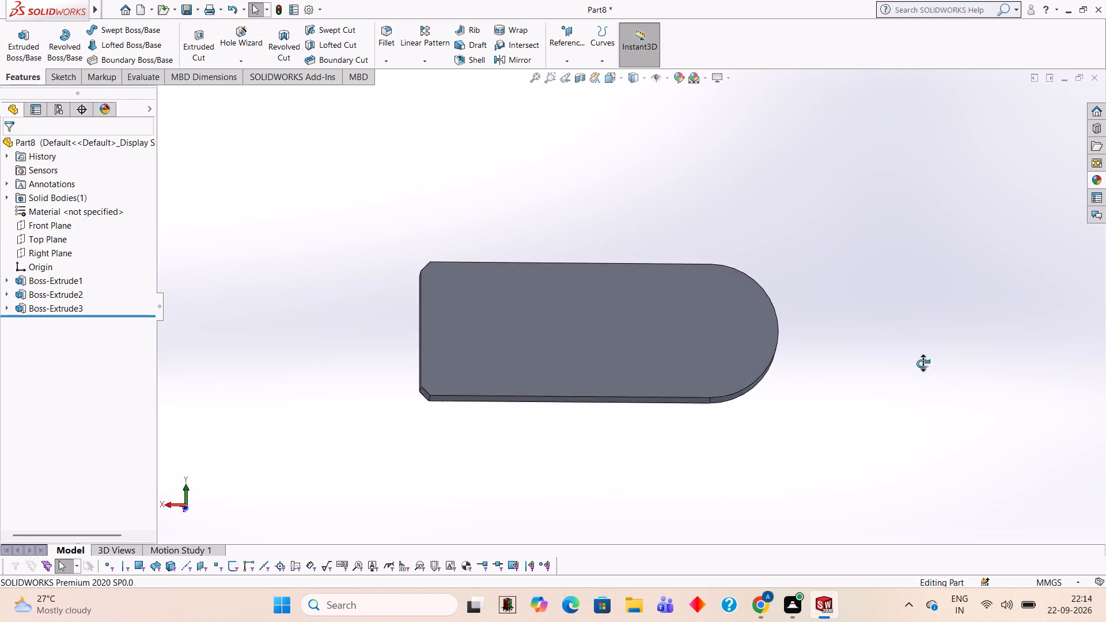
middle_click_drag(923, 363, 924, 382)
left_click(600, 348)
left_click(657, 312)
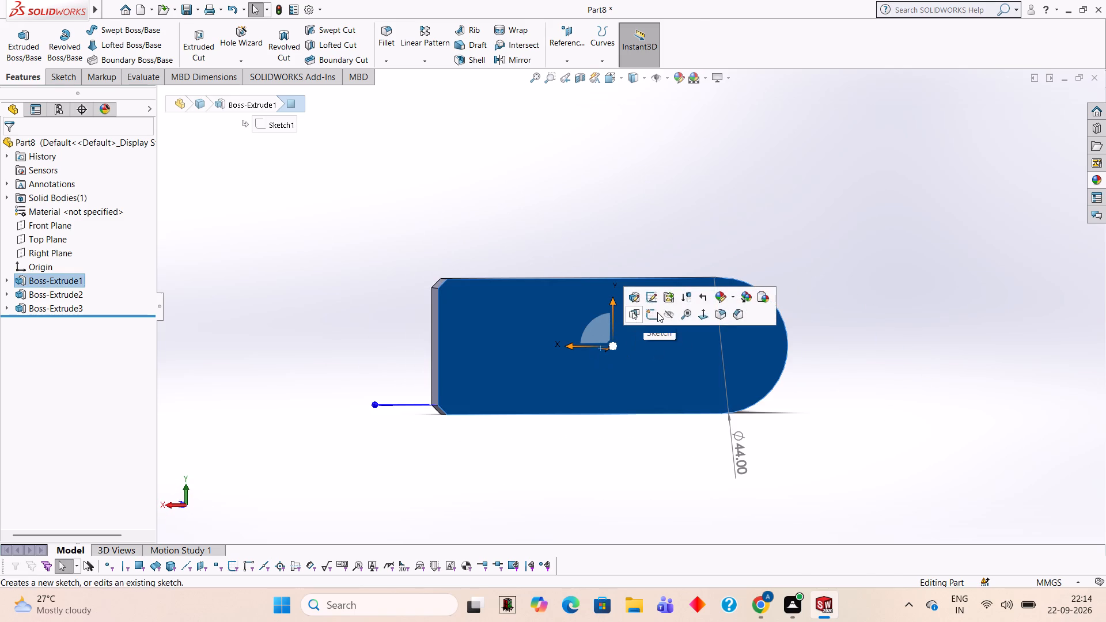
key("ctrl+8")
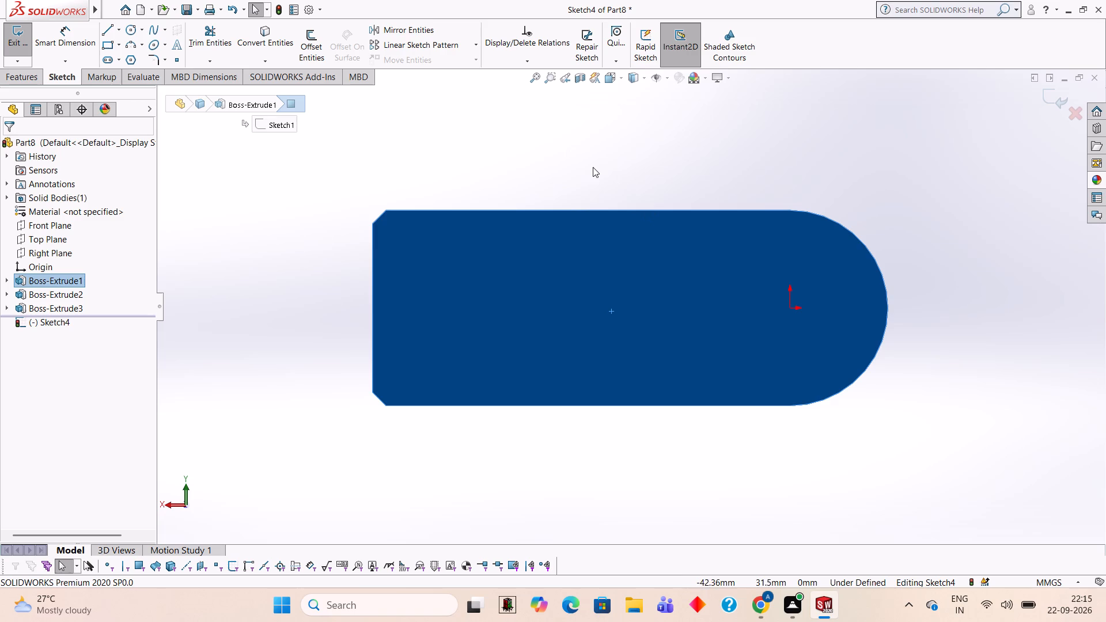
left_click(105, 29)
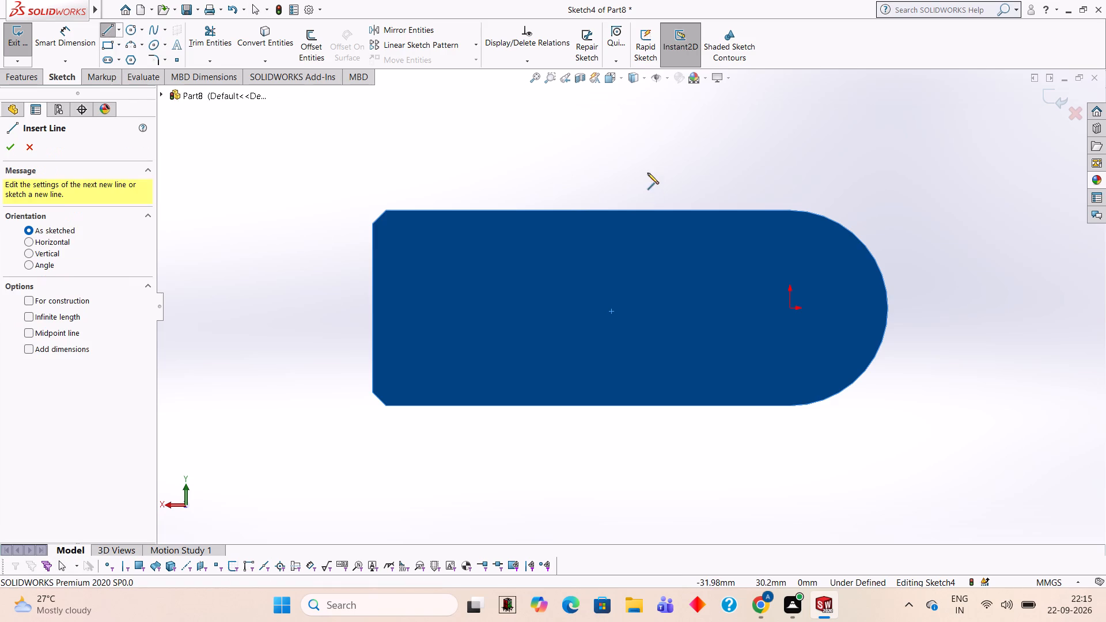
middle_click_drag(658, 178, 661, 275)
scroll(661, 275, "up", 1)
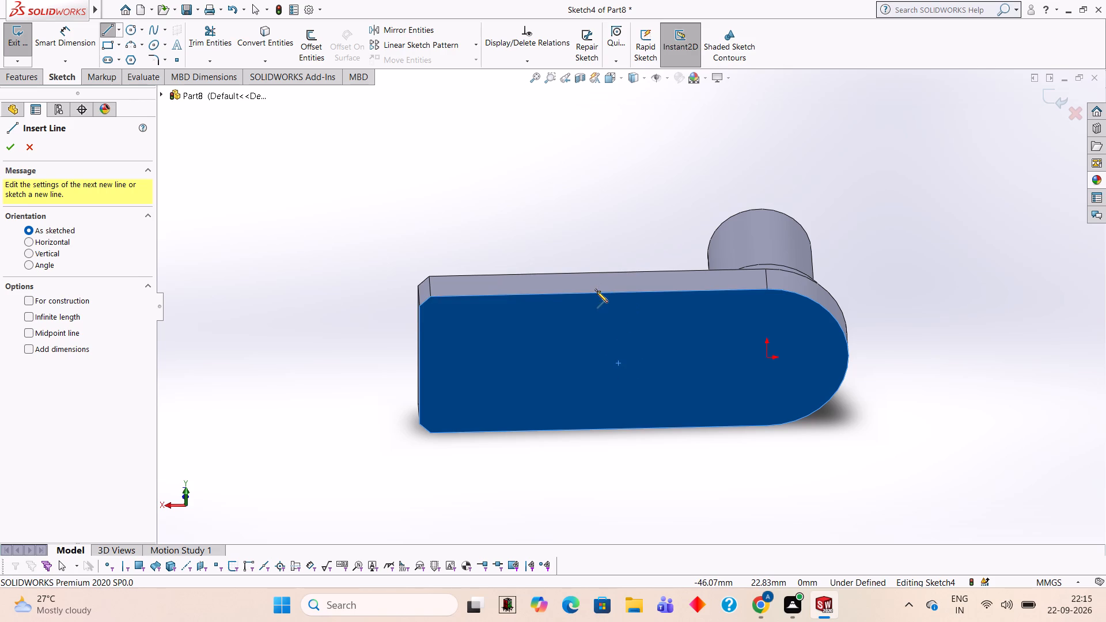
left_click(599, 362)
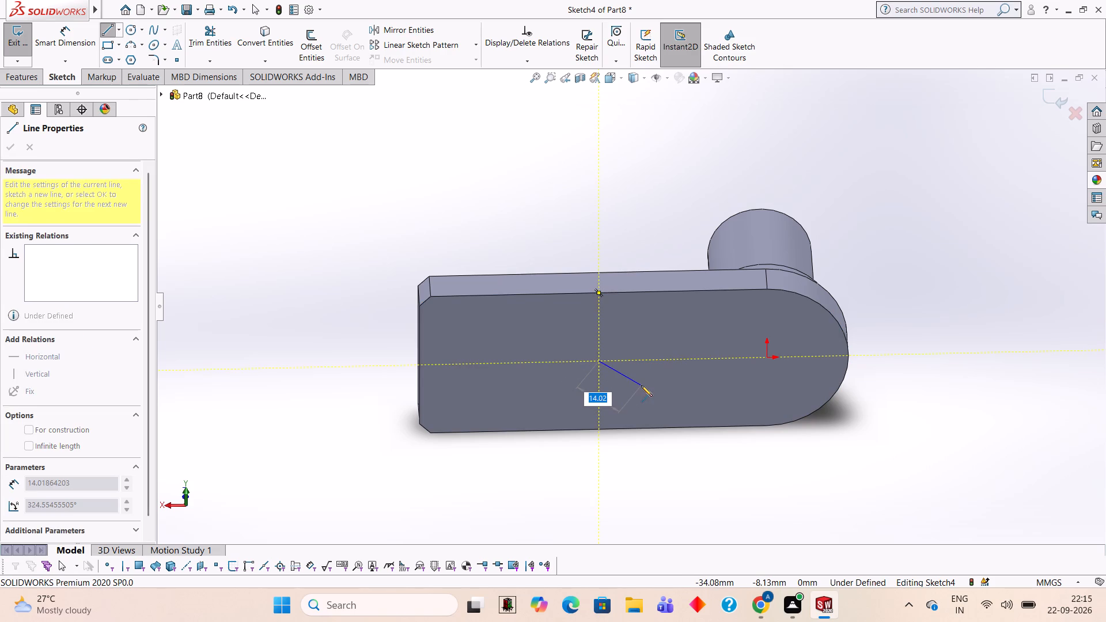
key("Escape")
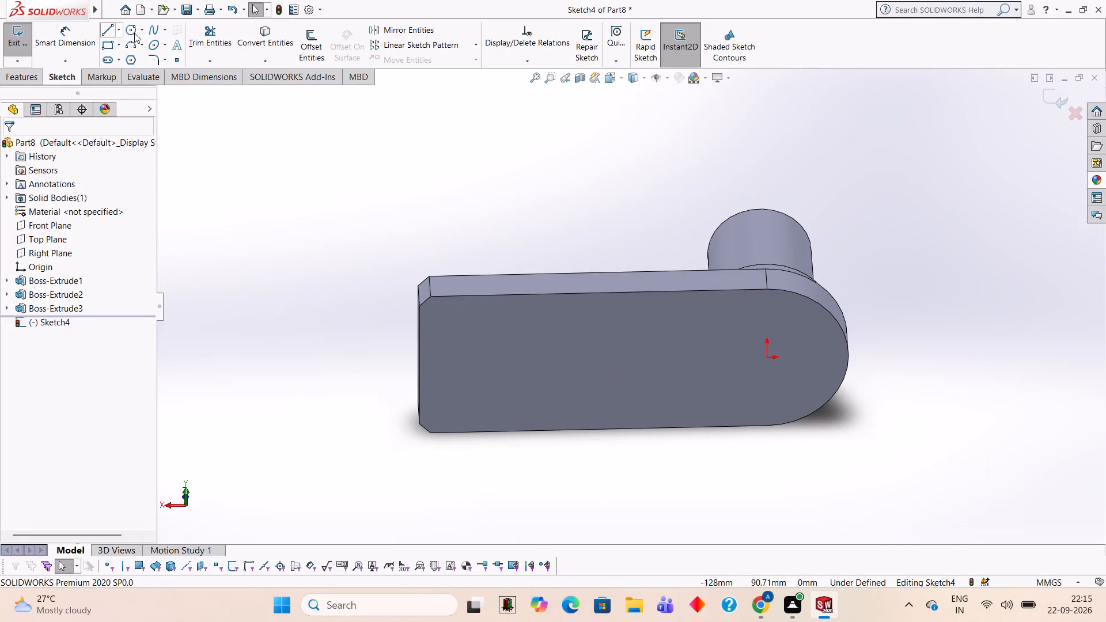
Sketch a 38 mm diameter circle on the plate's back face, centred level with the origin and about 45.5 mm towards the chamfered end.
left_click(131, 28)
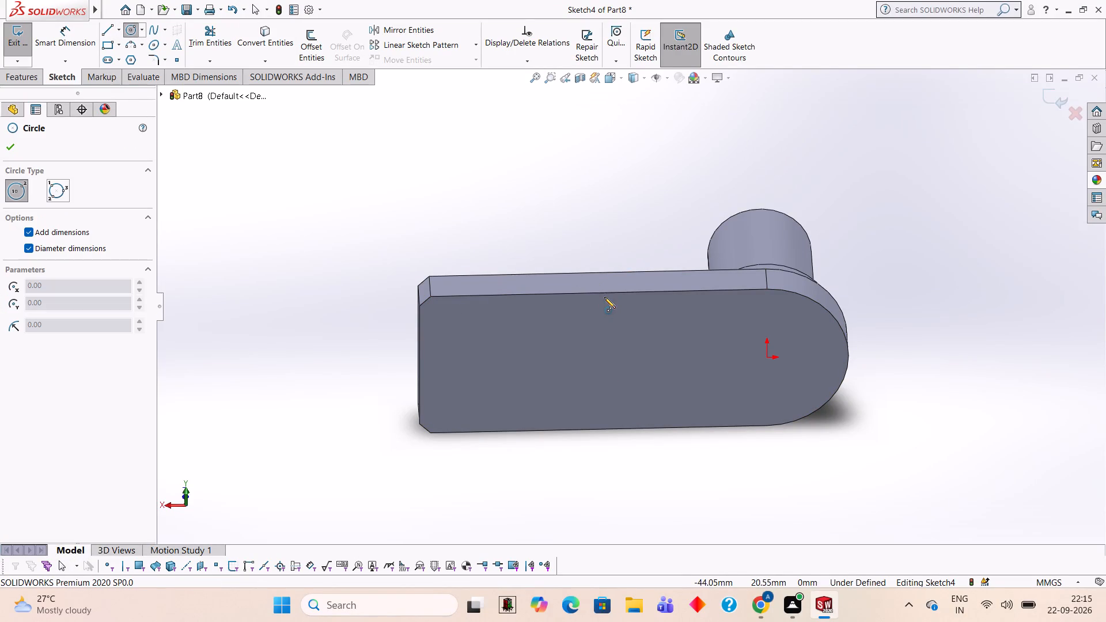
left_click(598, 361)
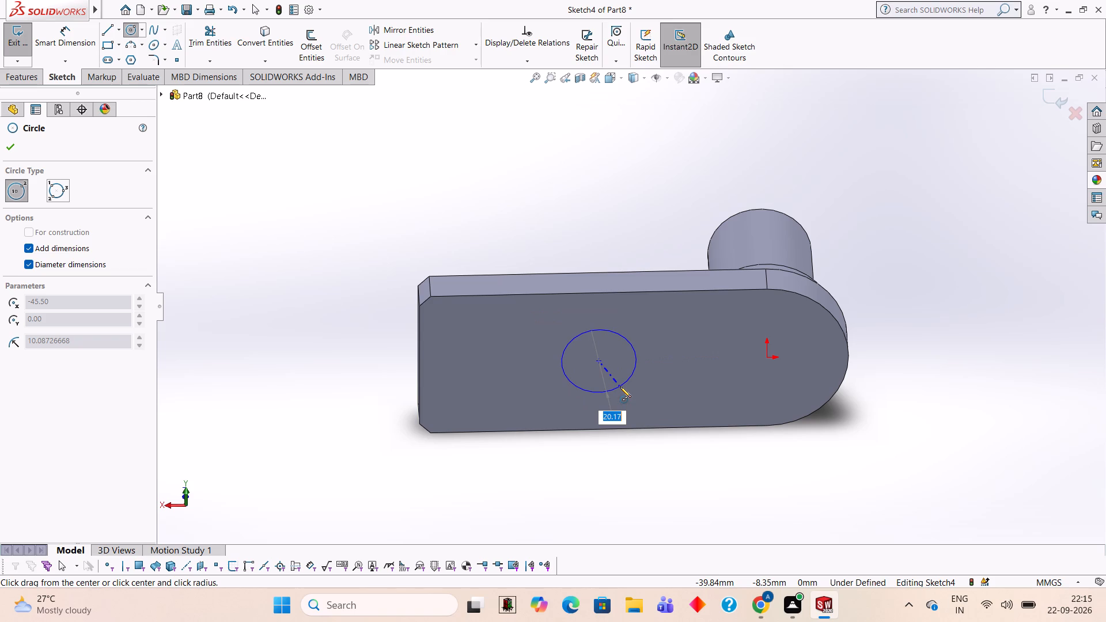
key("3")
key("8")
key("Return")
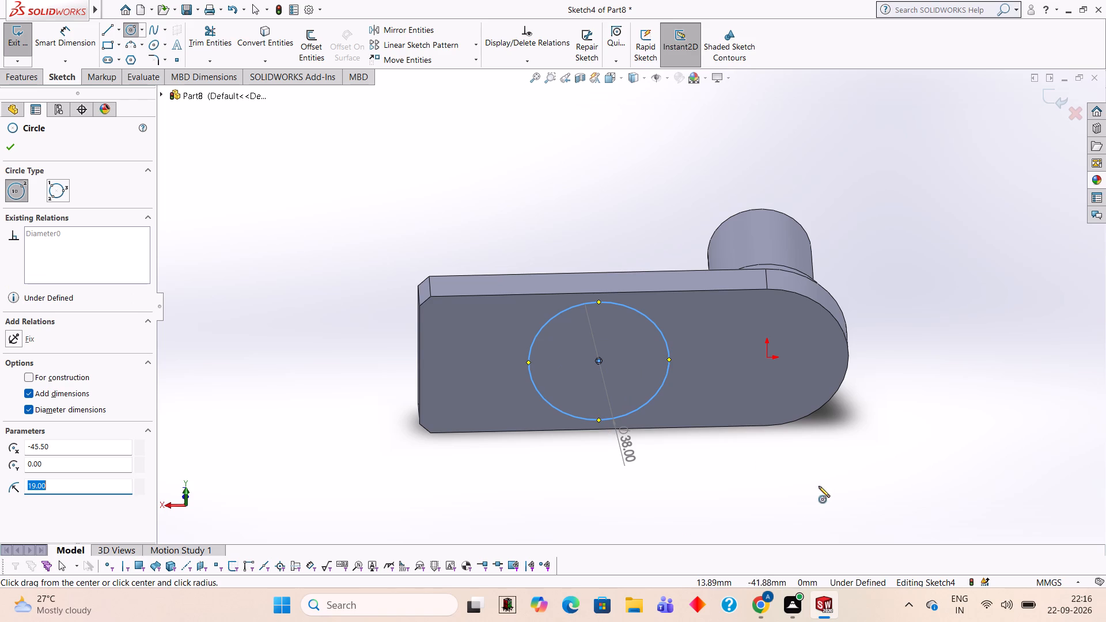
Extrude the 38 mm back-face circle as a Blind boss 7 mm deep, merged with the plate.
left_click(20, 74)
left_click(22, 48)
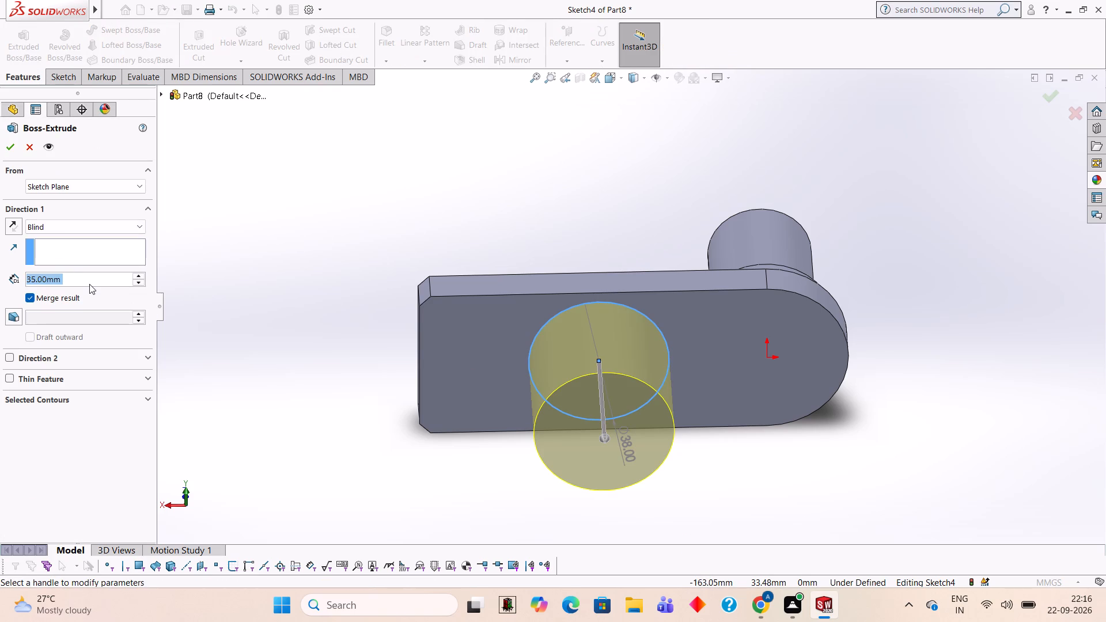
left_click(89, 284)
key("BackSpace")
key("BackSpace")
key("BackSpace")
key("BackSpace")
key("BackSpace")
key("BackSpace")
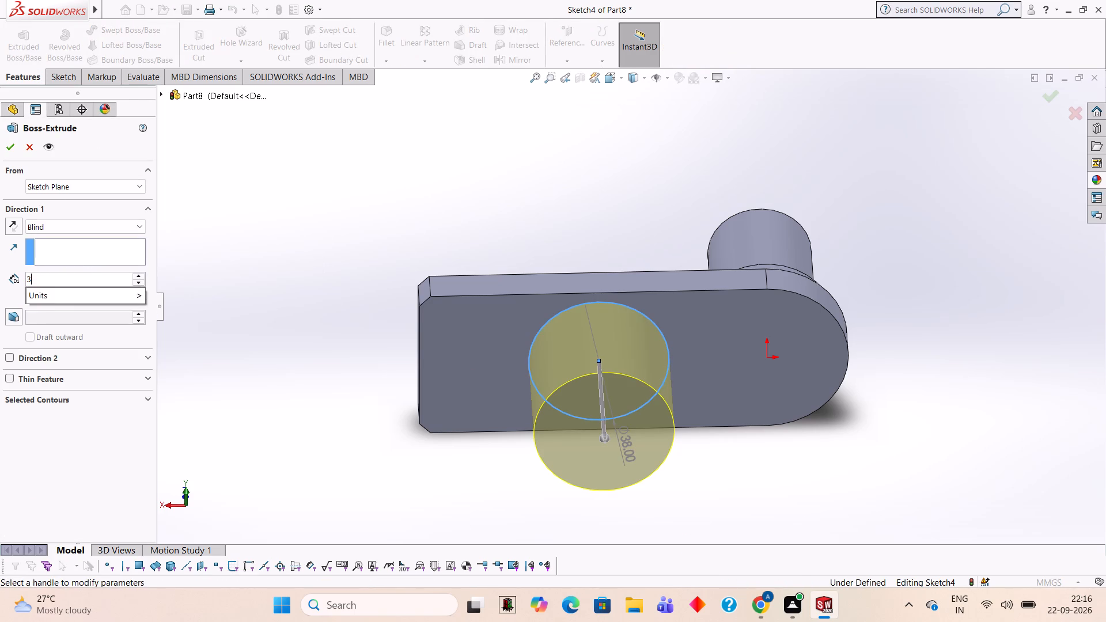
key("BackSpace")
key("7")
key("Return")
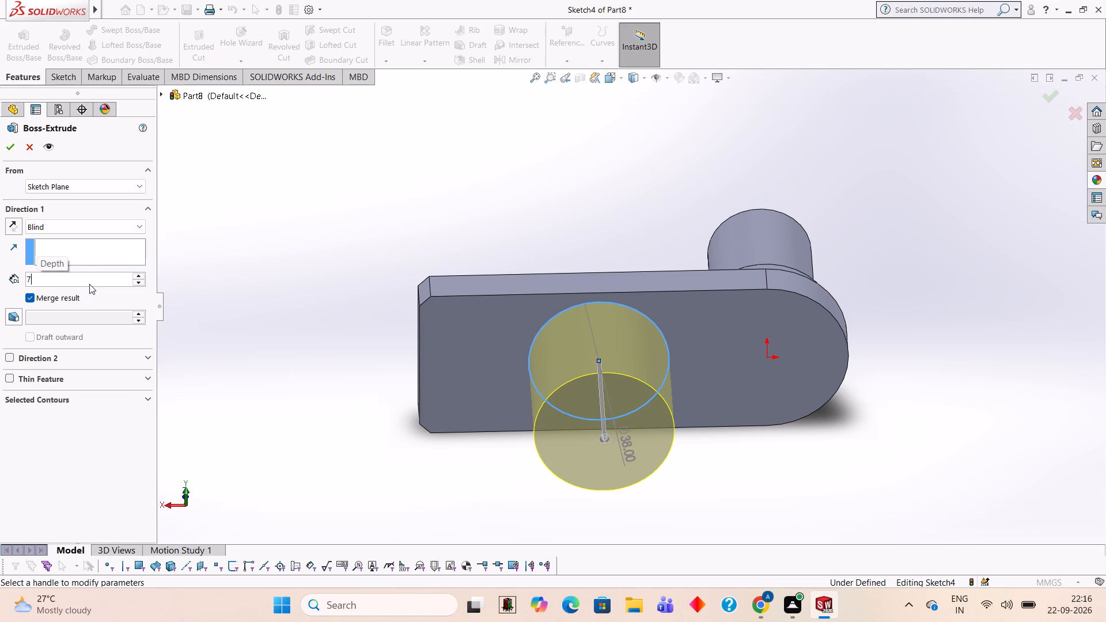
left_click(16, 152)
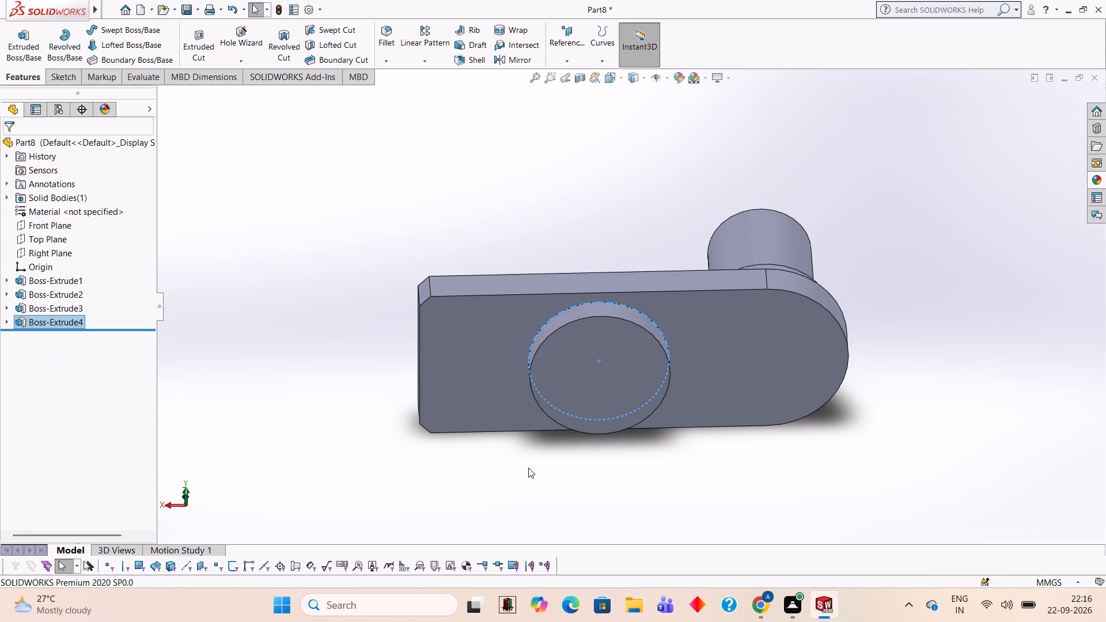
Sketch a 28 mm diameter circle on the end face of the 38 mm back boss, concentric with it.
middle_click_drag(896, 418, 914, 333)
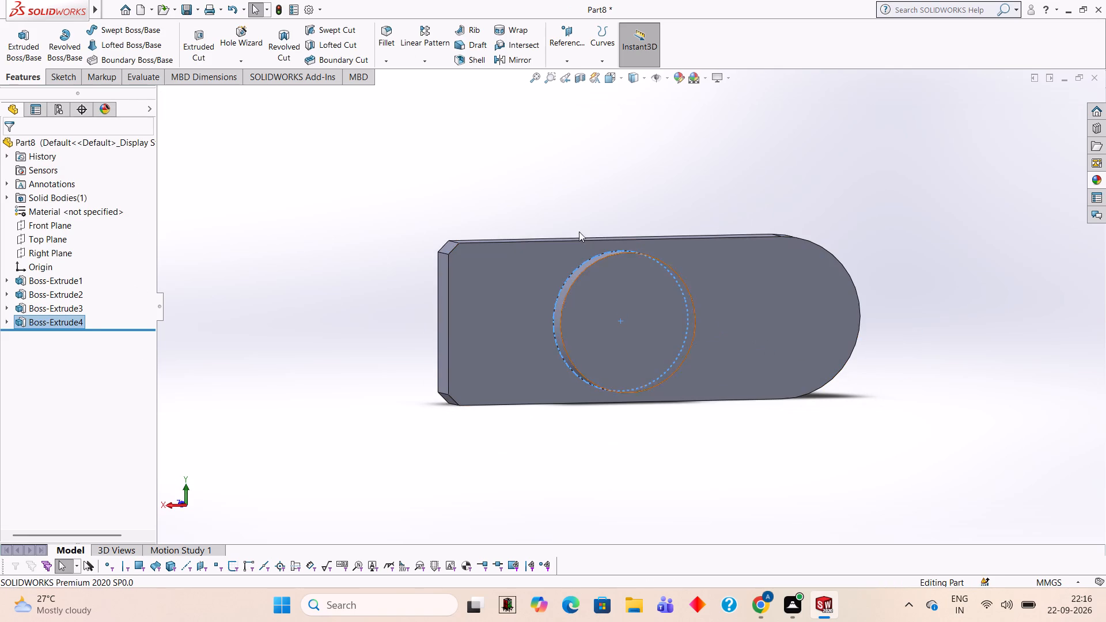
left_click(567, 217)
left_click(646, 310)
left_click(698, 276)
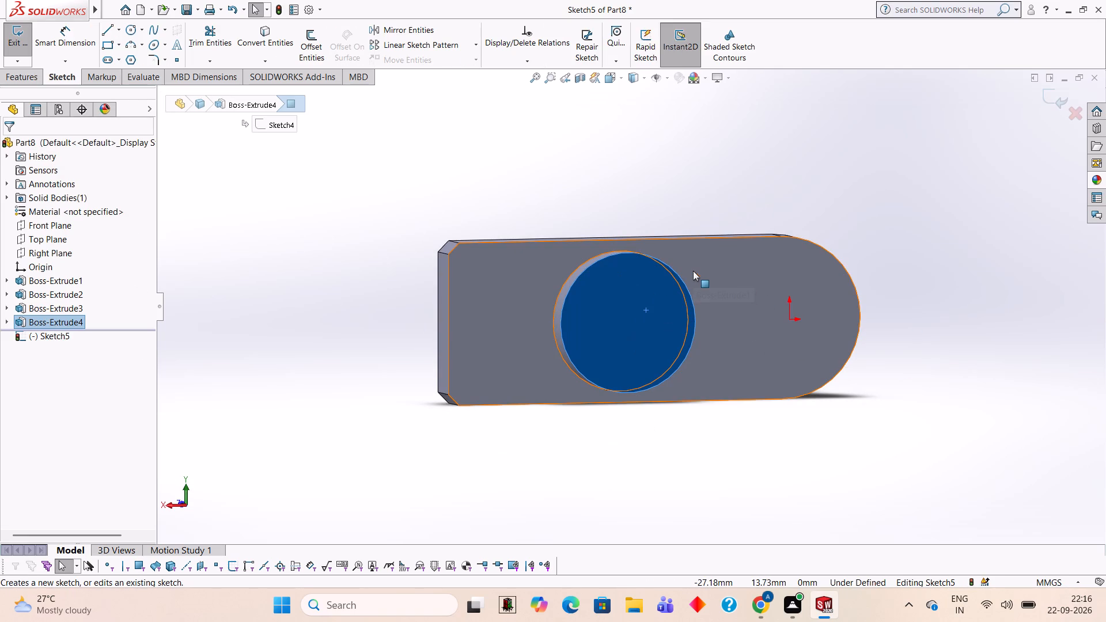
key("ctrl+8")
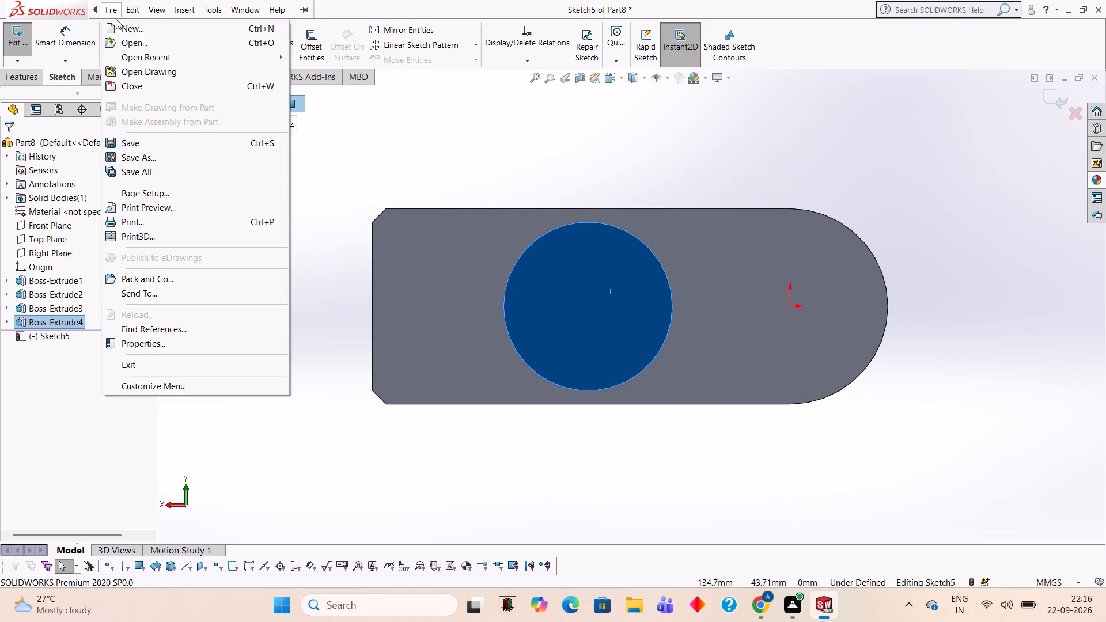
left_click(354, 135)
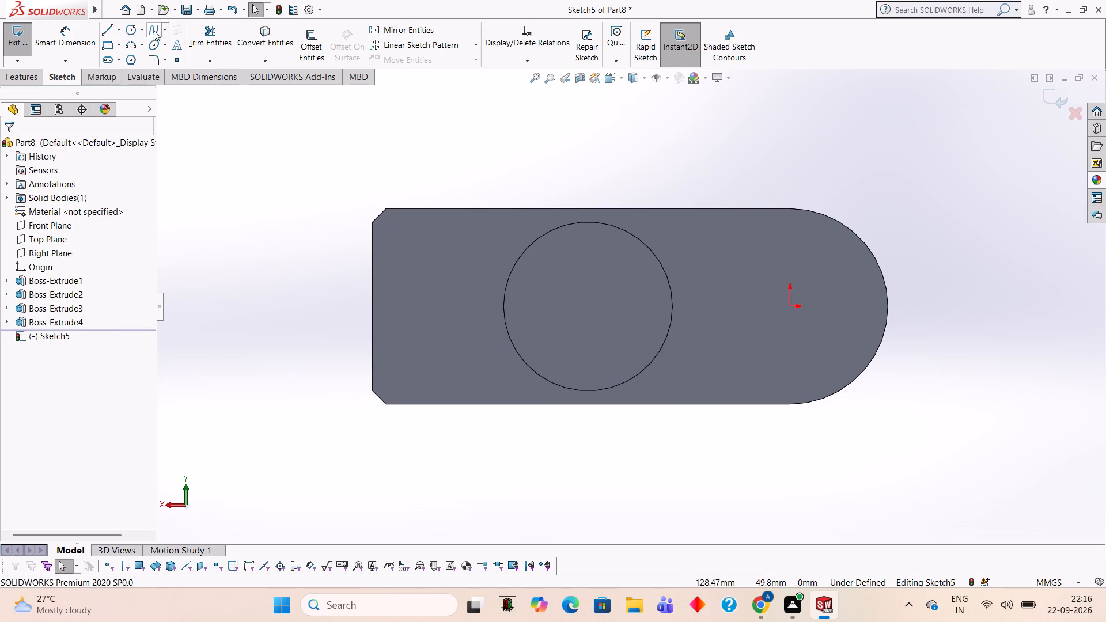
left_click(132, 31)
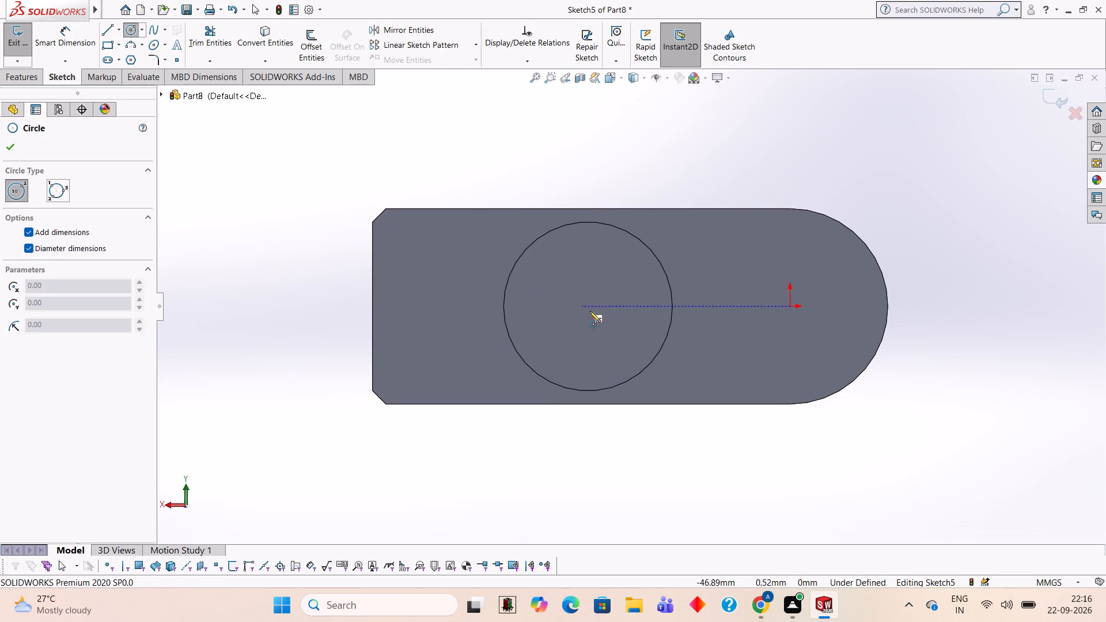
left_click(587, 306)
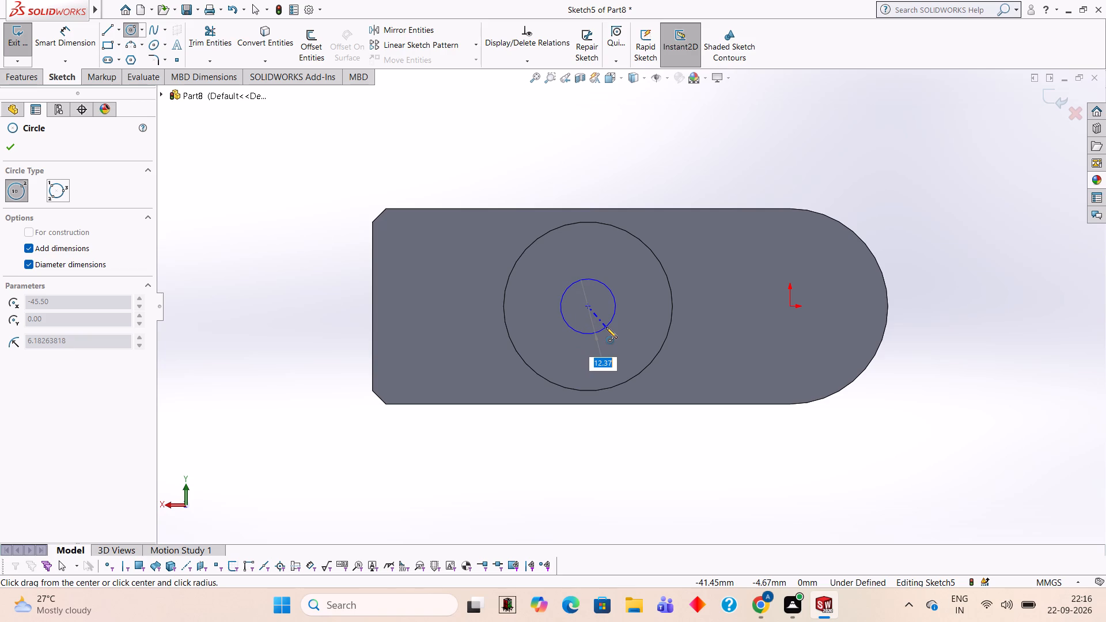
type("28")
key("Return")
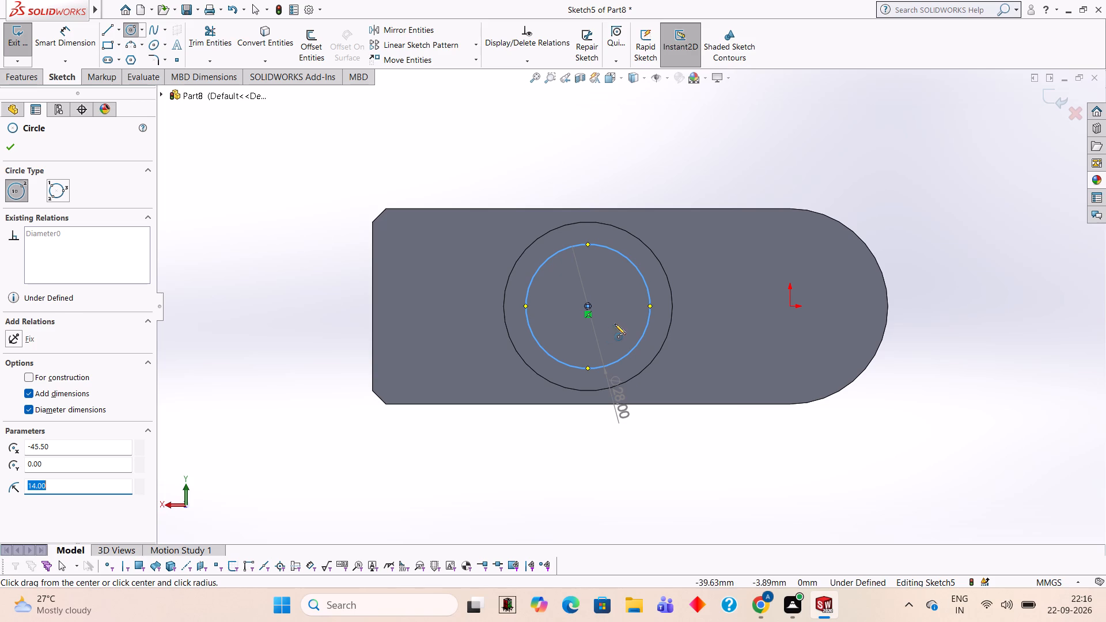
Extrude the 28 mm circle on the back boss as a Blind boss 35 mm long, merged with the existing body.
middle_click_drag(778, 129, 780, 457)
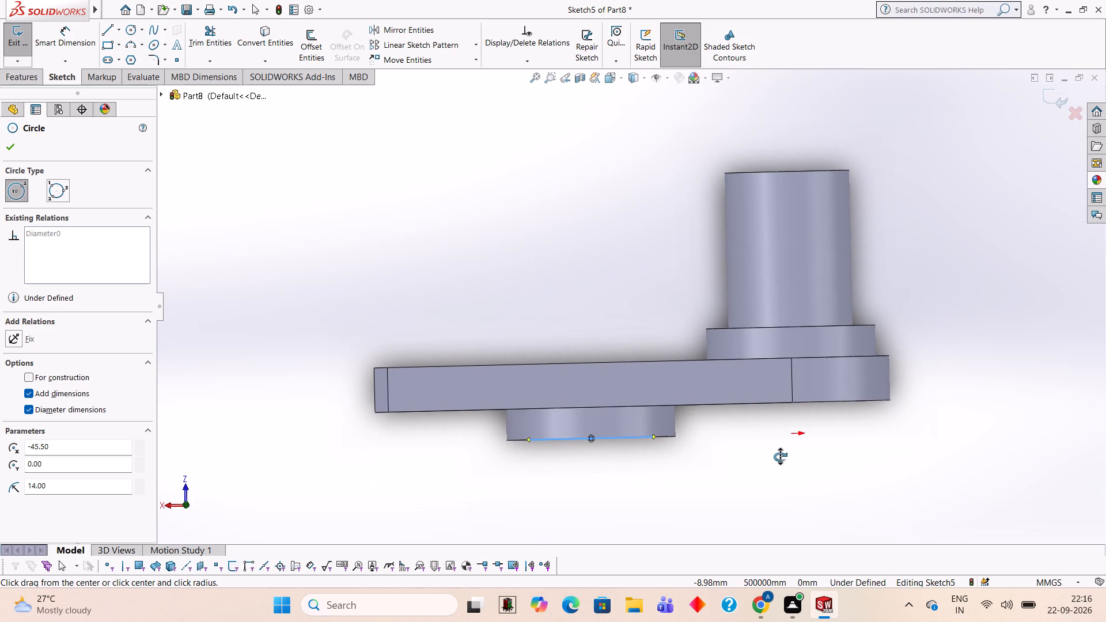
middle_click_drag(780, 457, 778, 166)
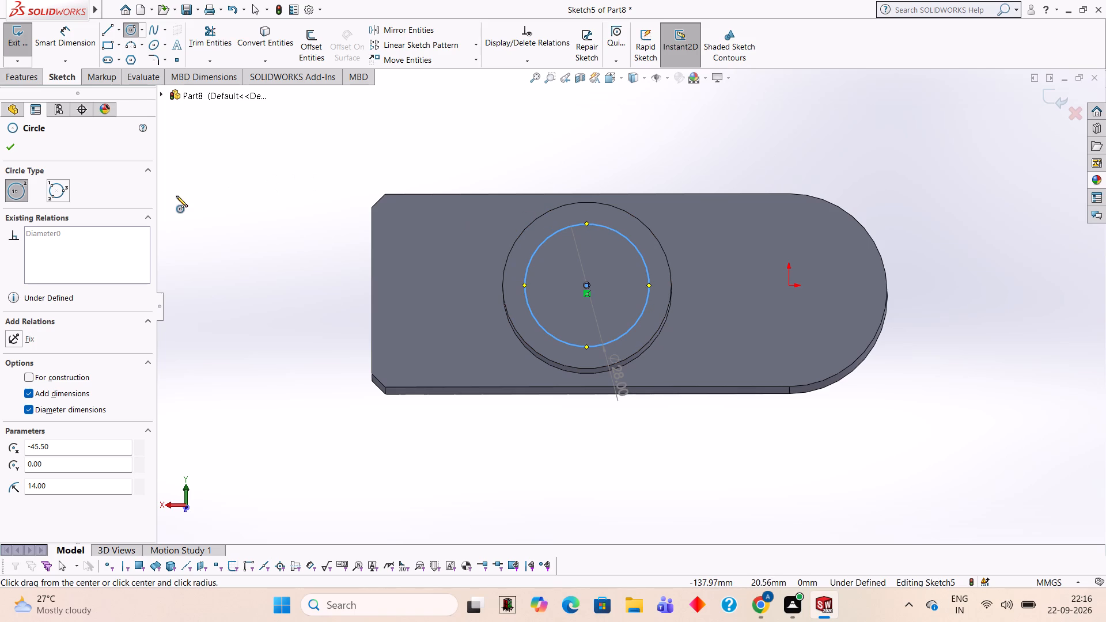
left_click(23, 74)
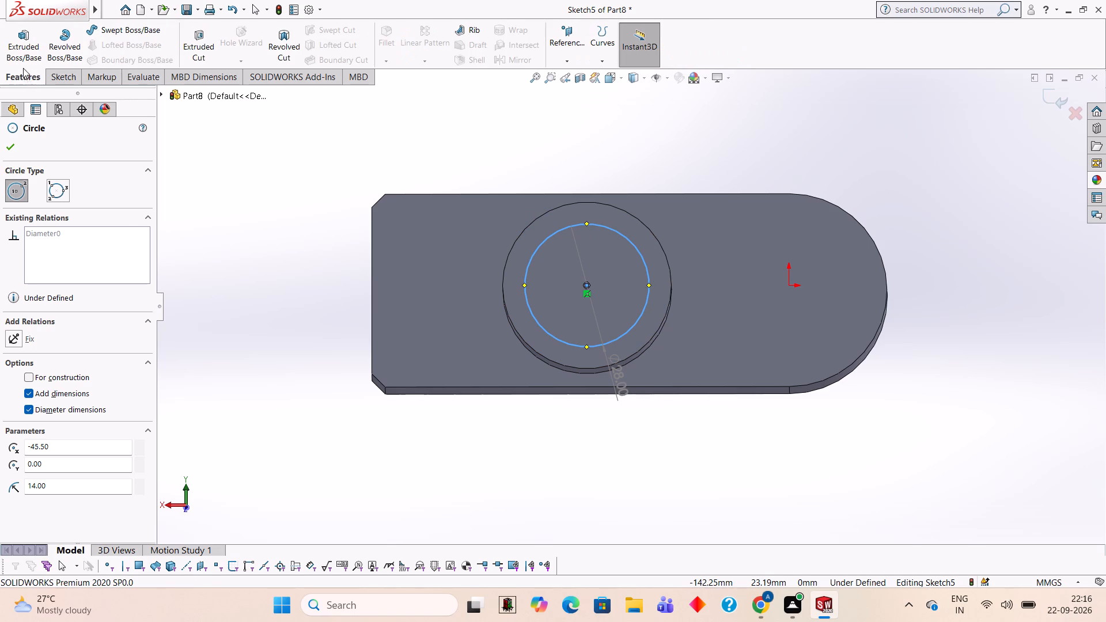
left_click(27, 53)
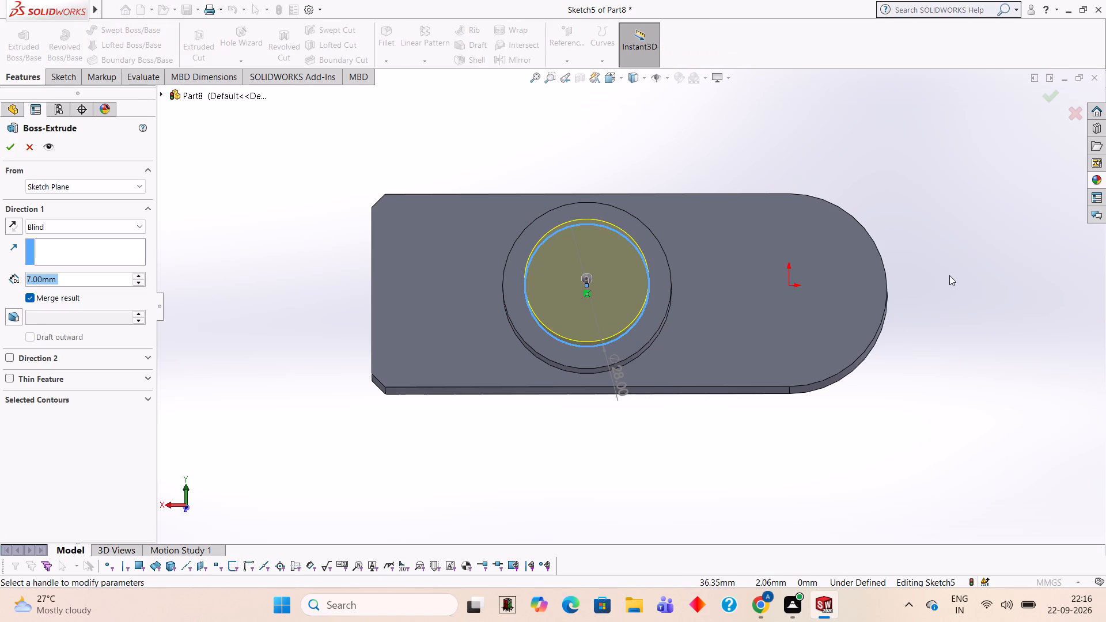
middle_click_drag(949, 275, 866, 386)
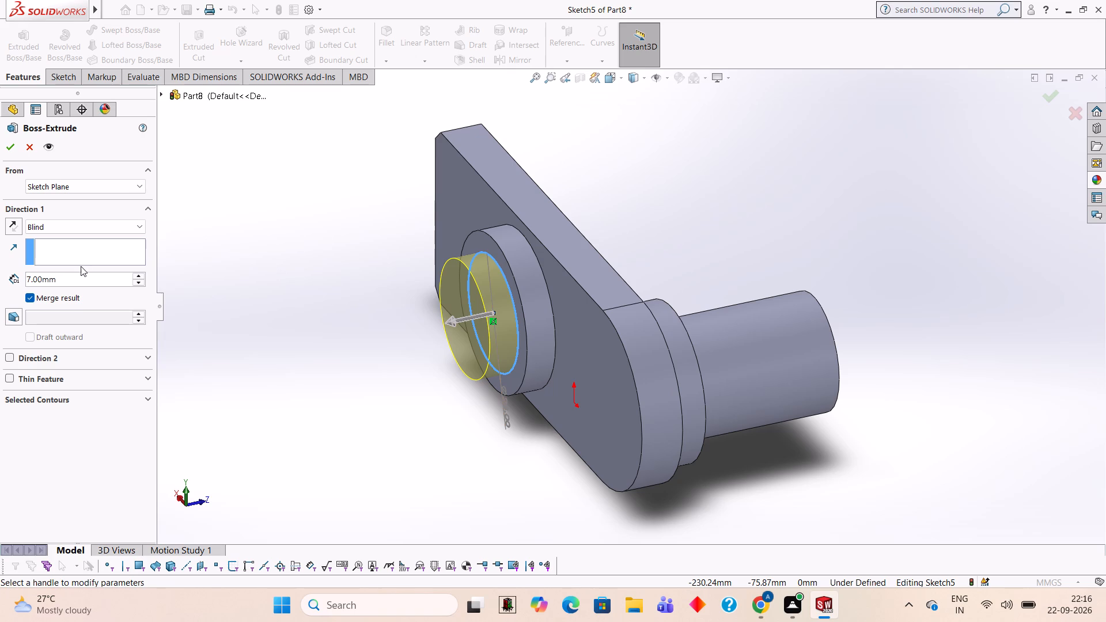
left_click(92, 273)
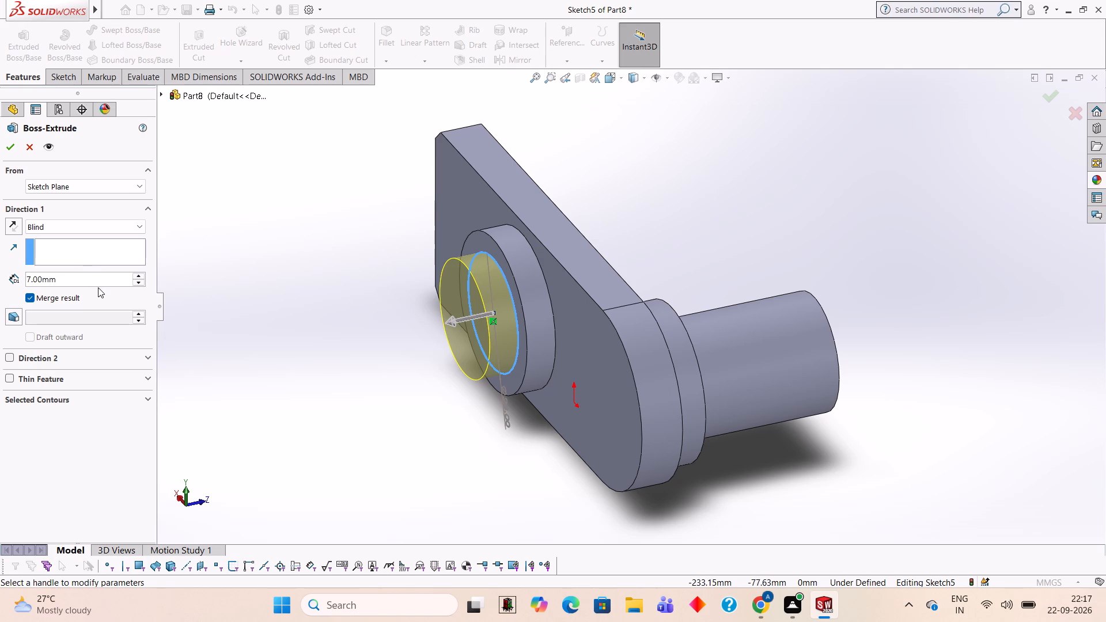
left_click(98, 287)
left_click(80, 279)
key("BackSpace")
key("BackSpace")
key("BackSpace")
key("BackSpace")
key("BackSpace")
key("BackSpace")
key("BackSpace")
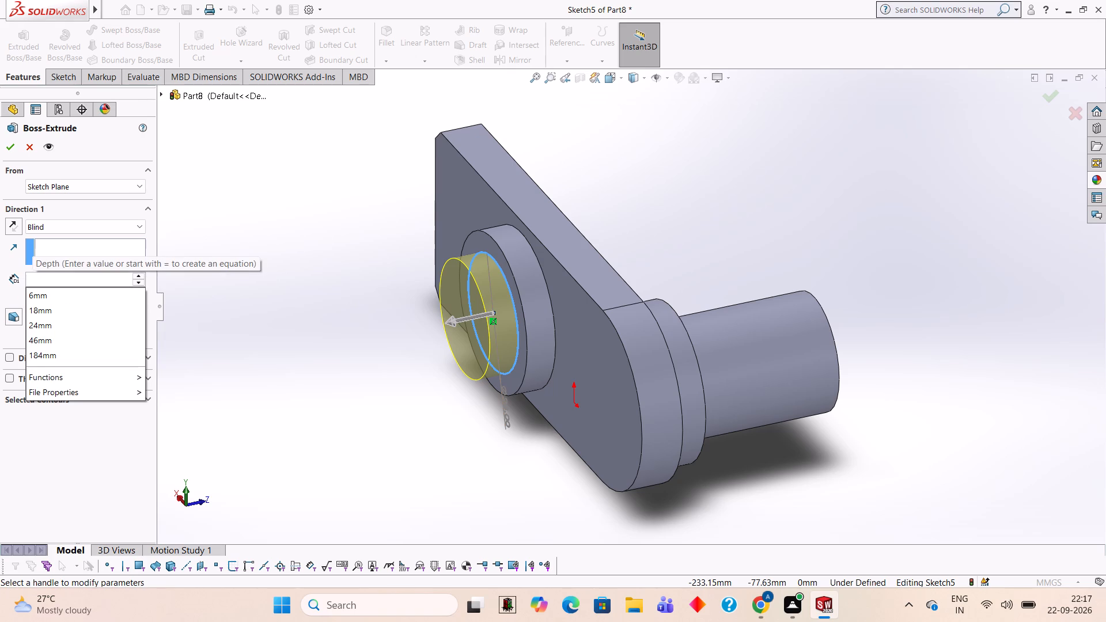
type("35")
key("Return")
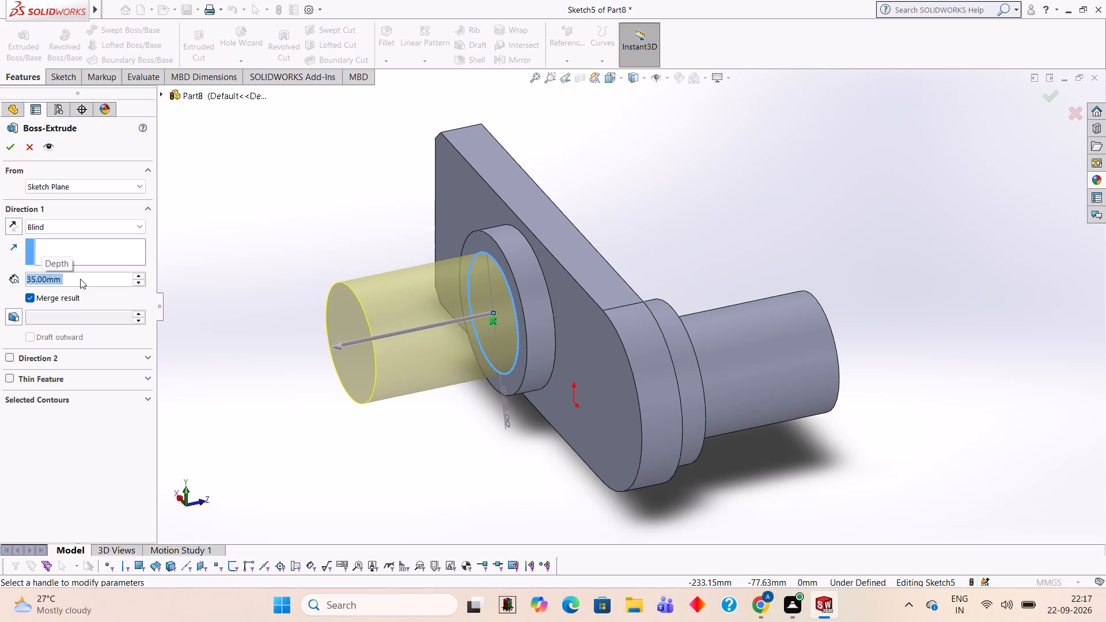
left_click(12, 147)
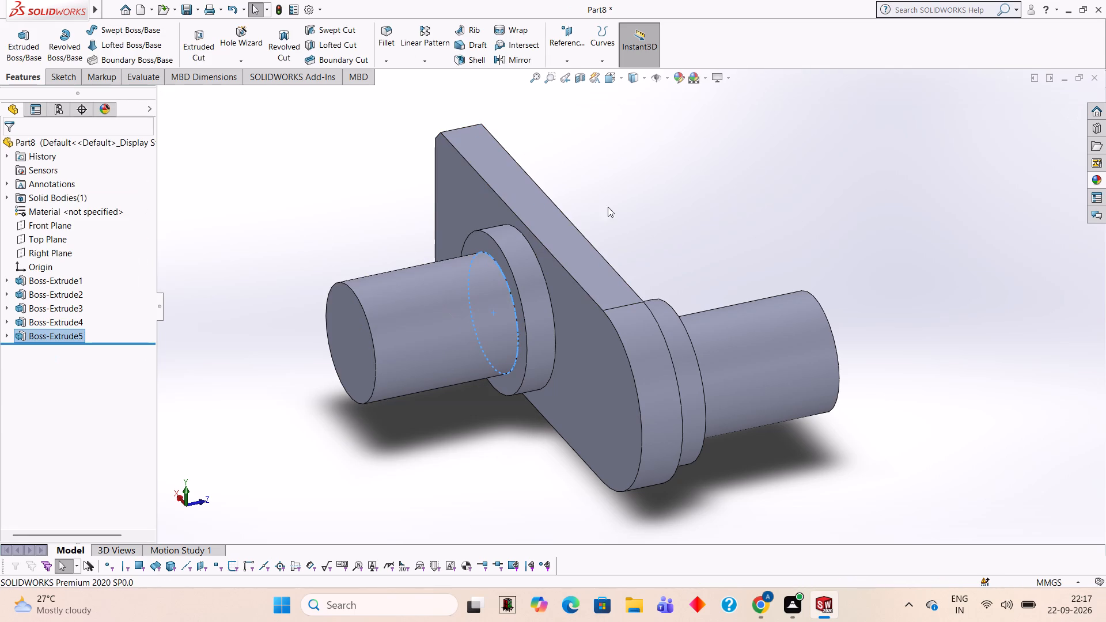
Open a new sketch on the end face of the 28 mm back cylinder and view it face-on.
left_click(755, 210)
middle_click_drag(755, 208, 841, 220)
scroll(764, 208, "up", 1)
middle_click_drag(841, 220, 821, 381)
middle_click(821, 381)
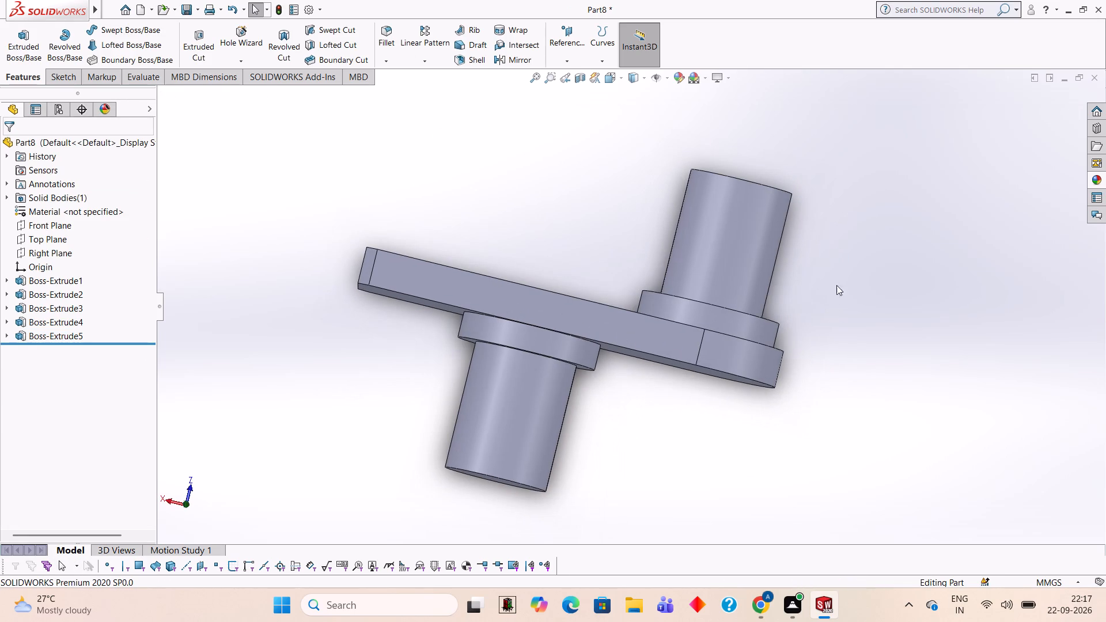
middle_click_drag(838, 316, 858, 271)
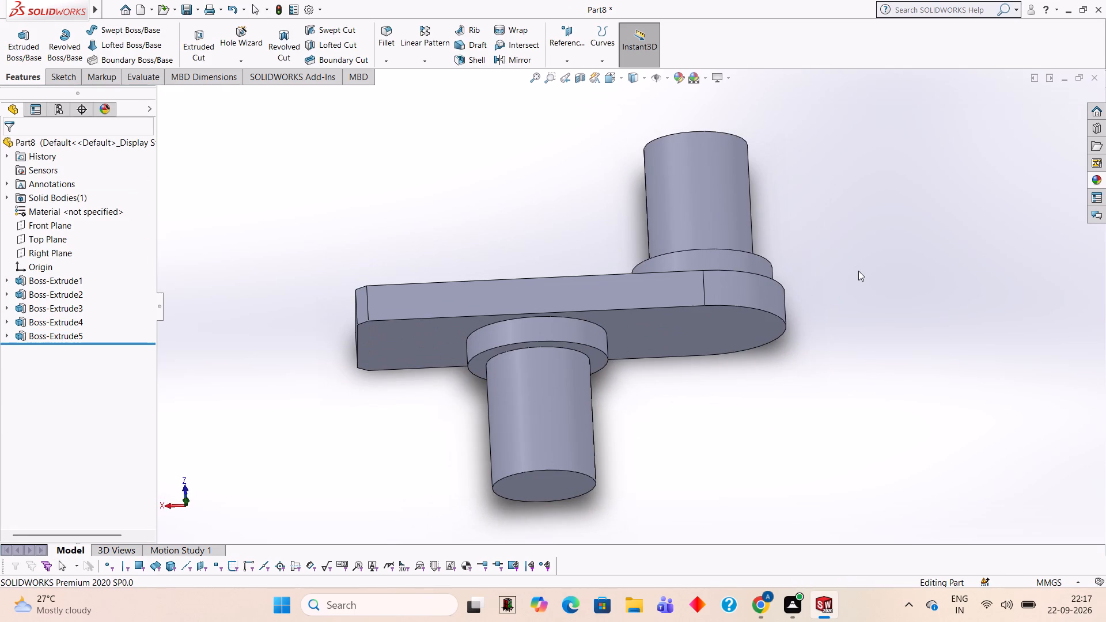
middle_click_drag(851, 370, 850, 296)
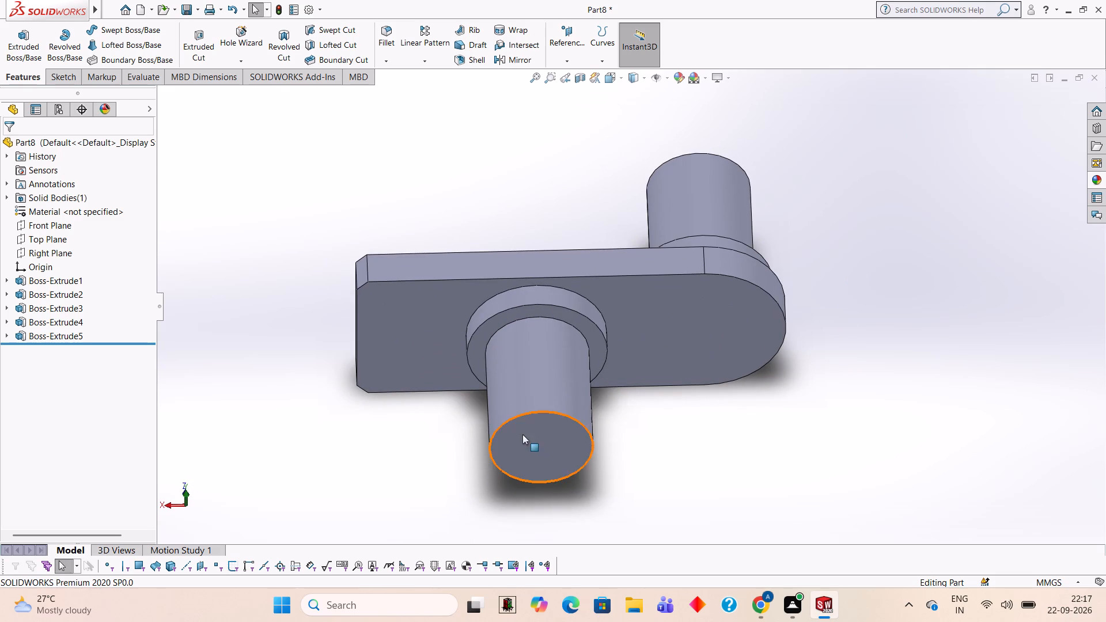
left_click(522, 434)
left_click(574, 397)
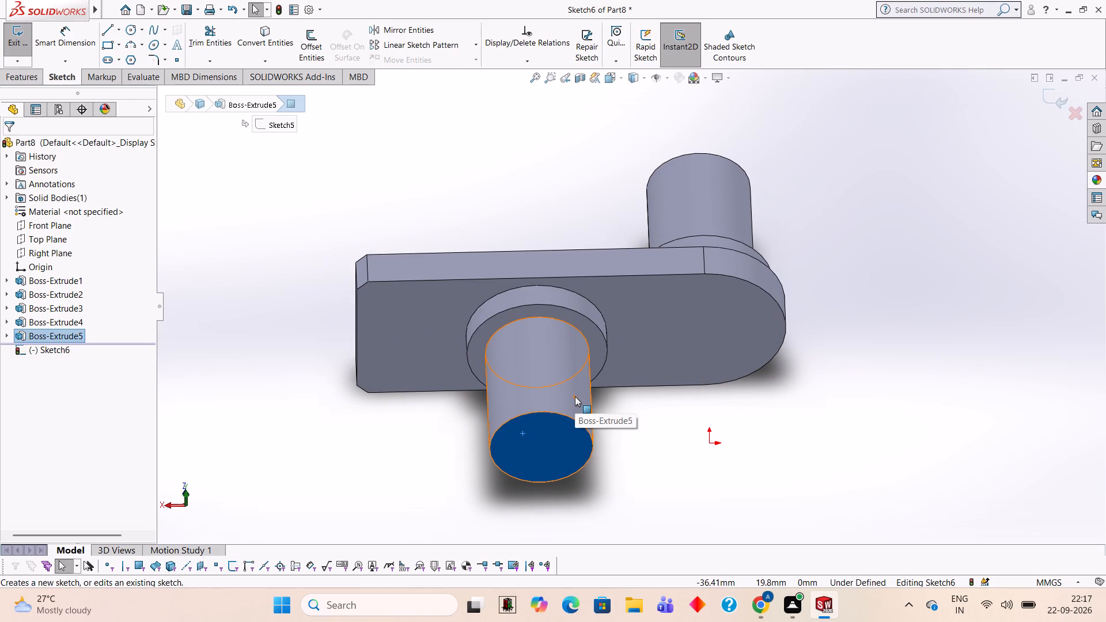
key("ctrl+8")
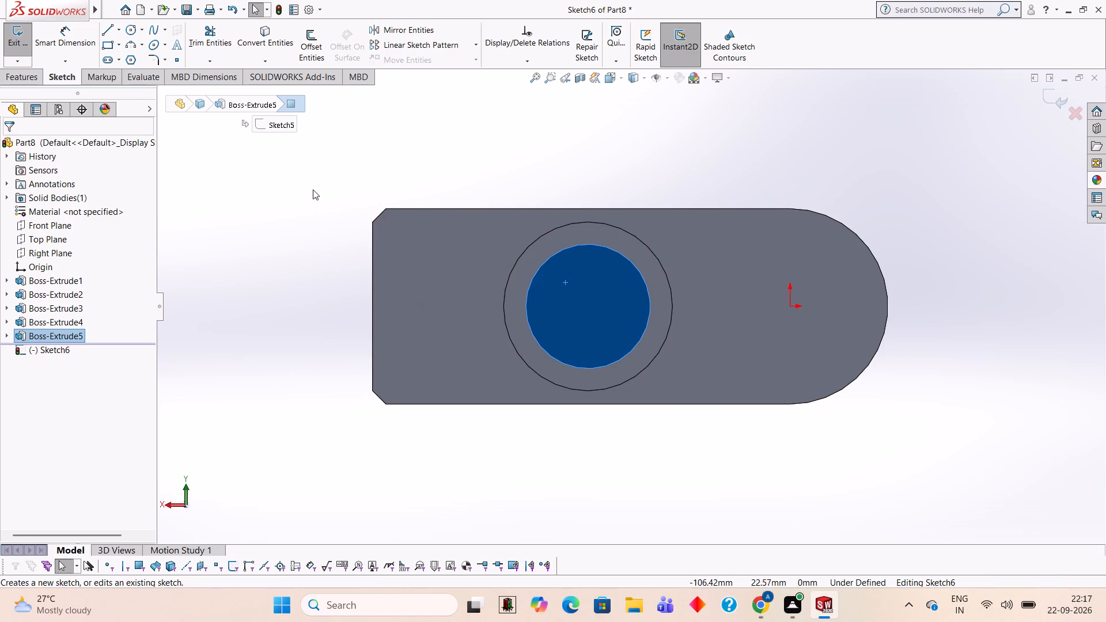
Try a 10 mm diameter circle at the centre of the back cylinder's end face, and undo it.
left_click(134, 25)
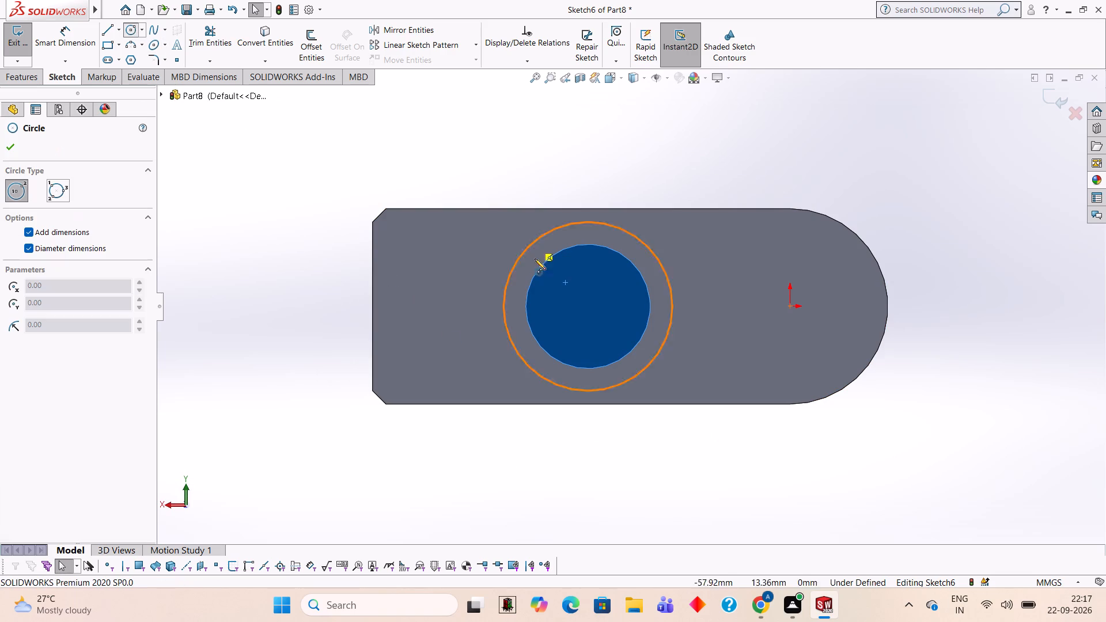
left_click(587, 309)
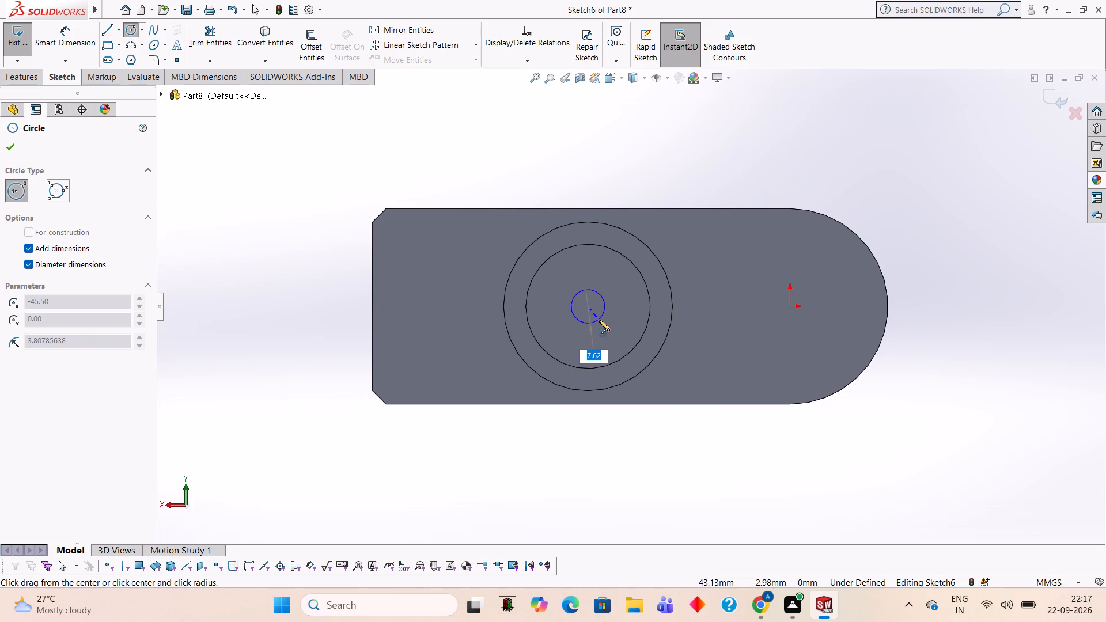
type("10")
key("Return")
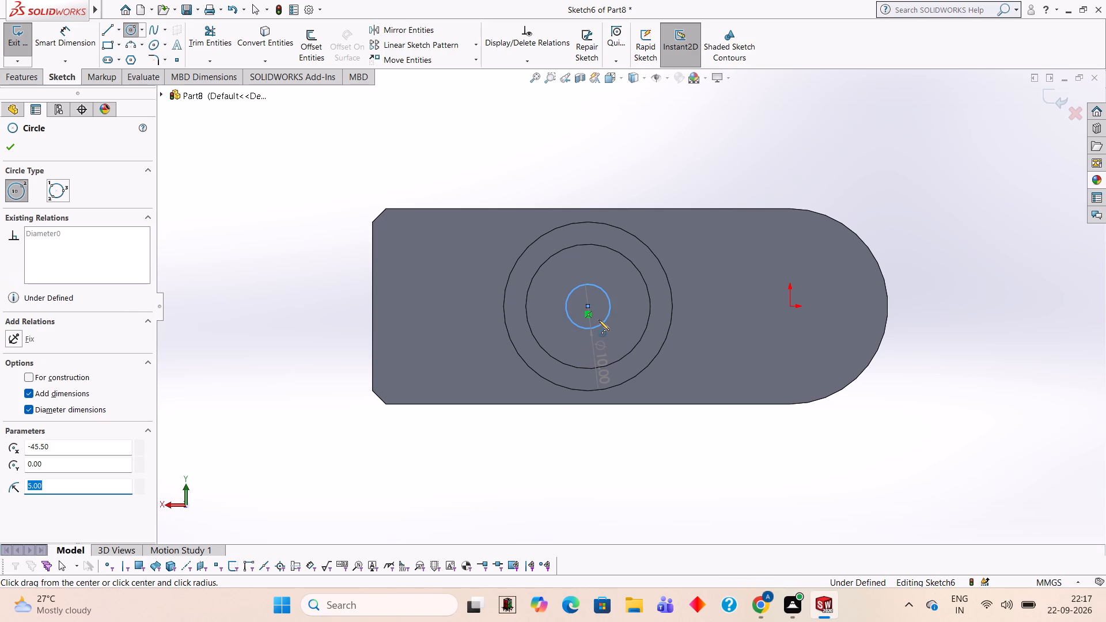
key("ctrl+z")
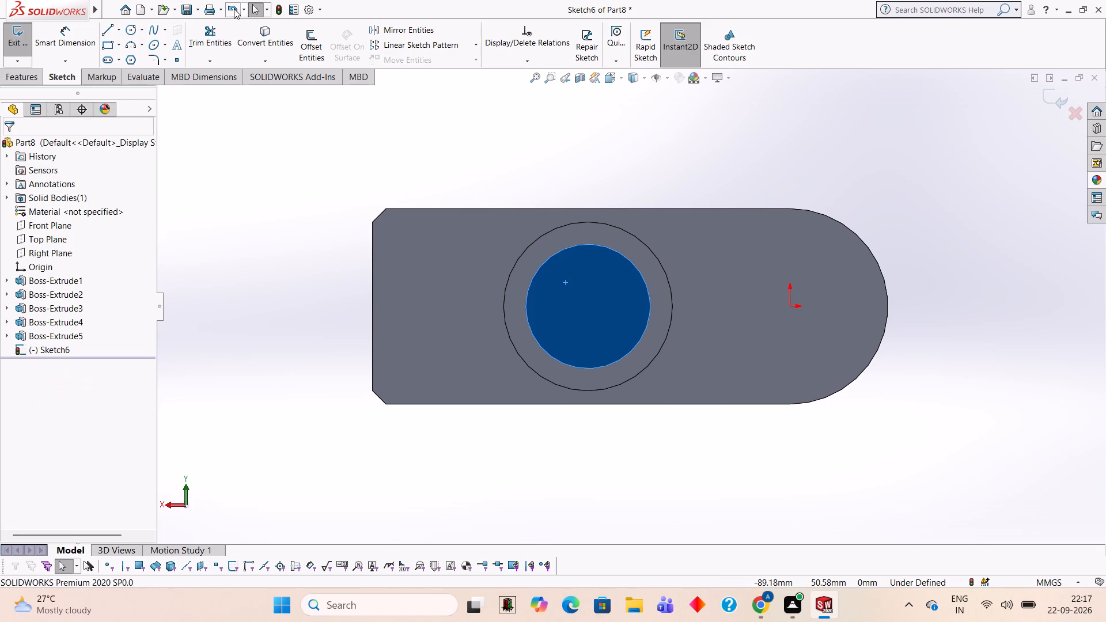
Sketch a 15 mm diameter circle at the centre of the back 28 mm cylinder's end face.
left_click(127, 35)
left_click(588, 308)
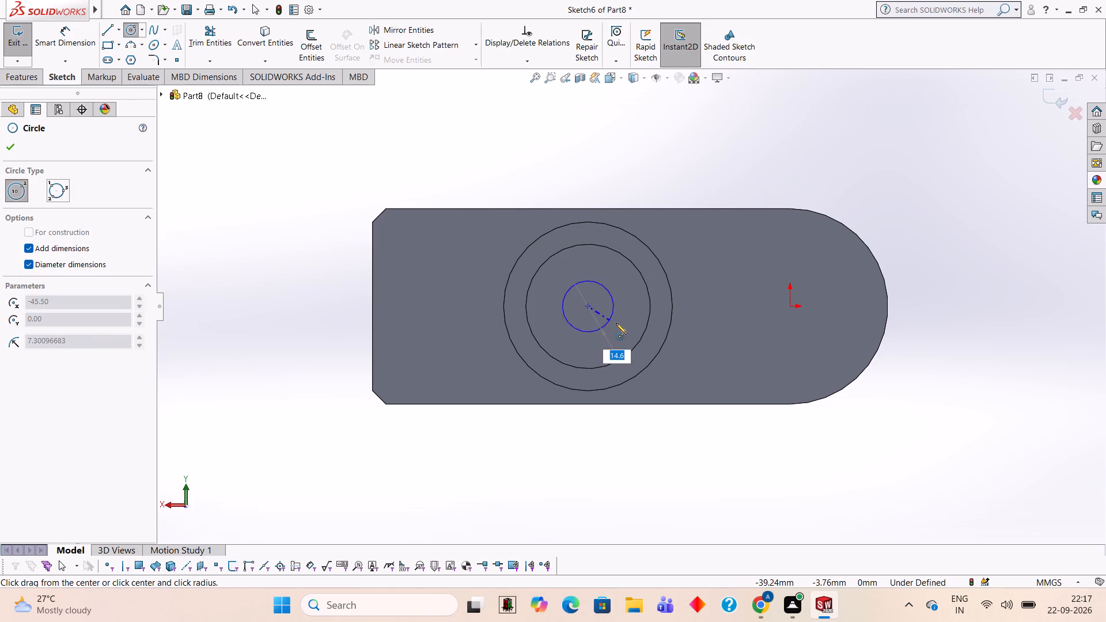
type("15")
key("Return")
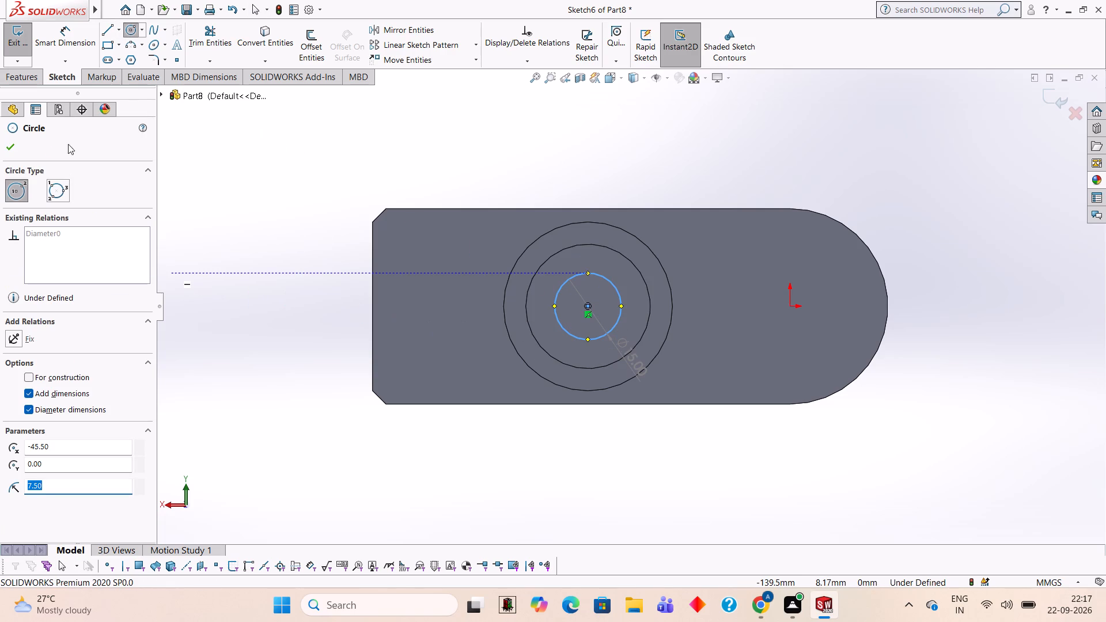
Cut the 15 mm circle into the back cylinder as a Blind Extruded Cut 35 mm deep.
left_click(36, 72)
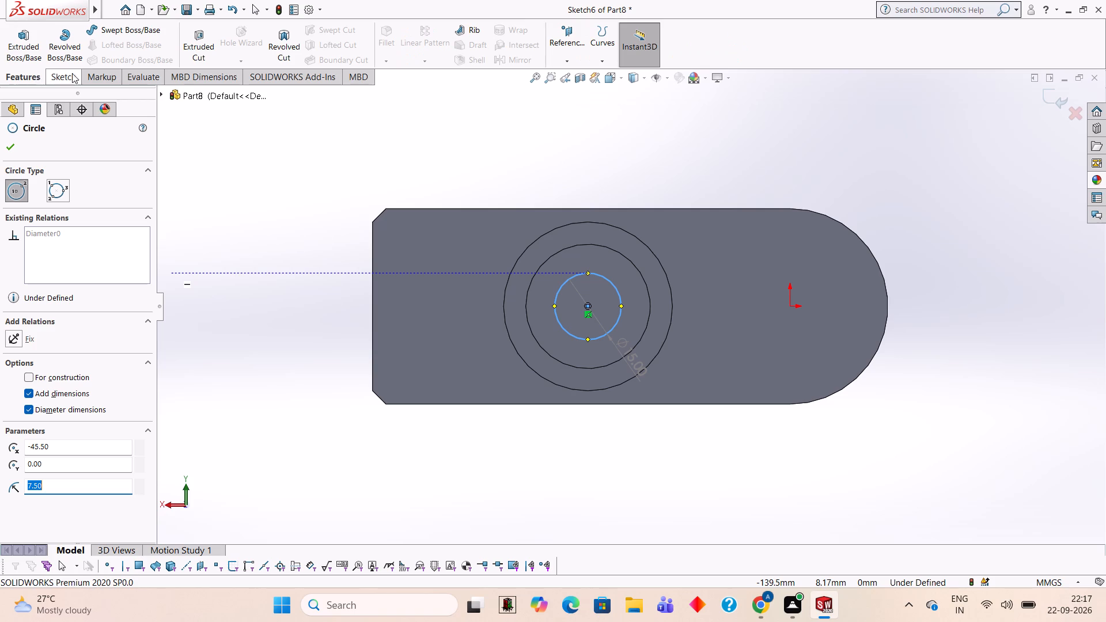
left_click(208, 47)
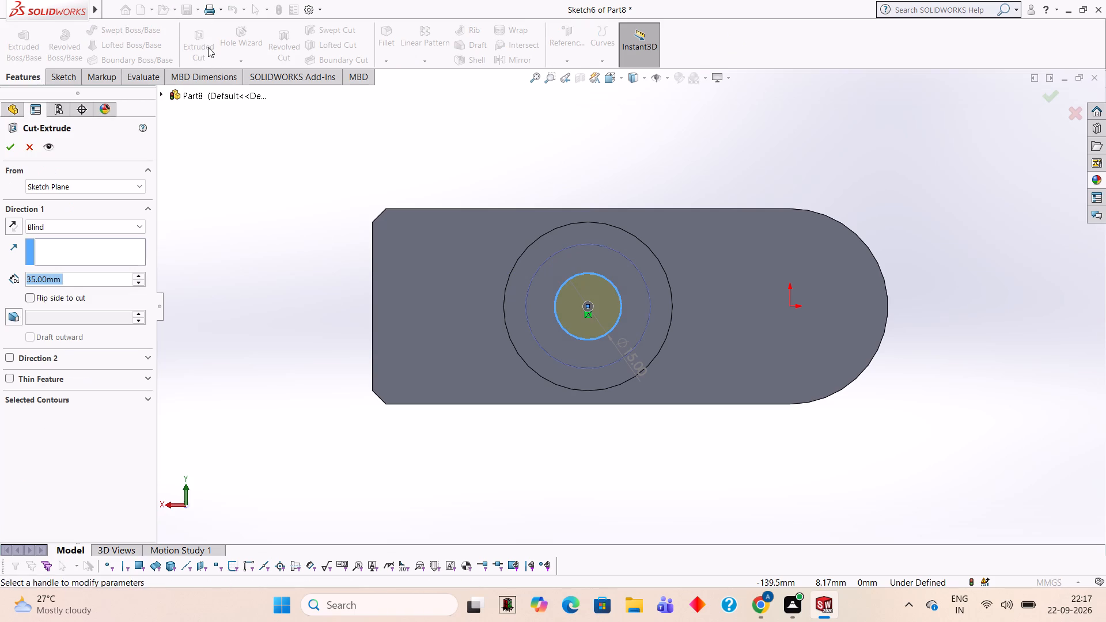
left_click(14, 142)
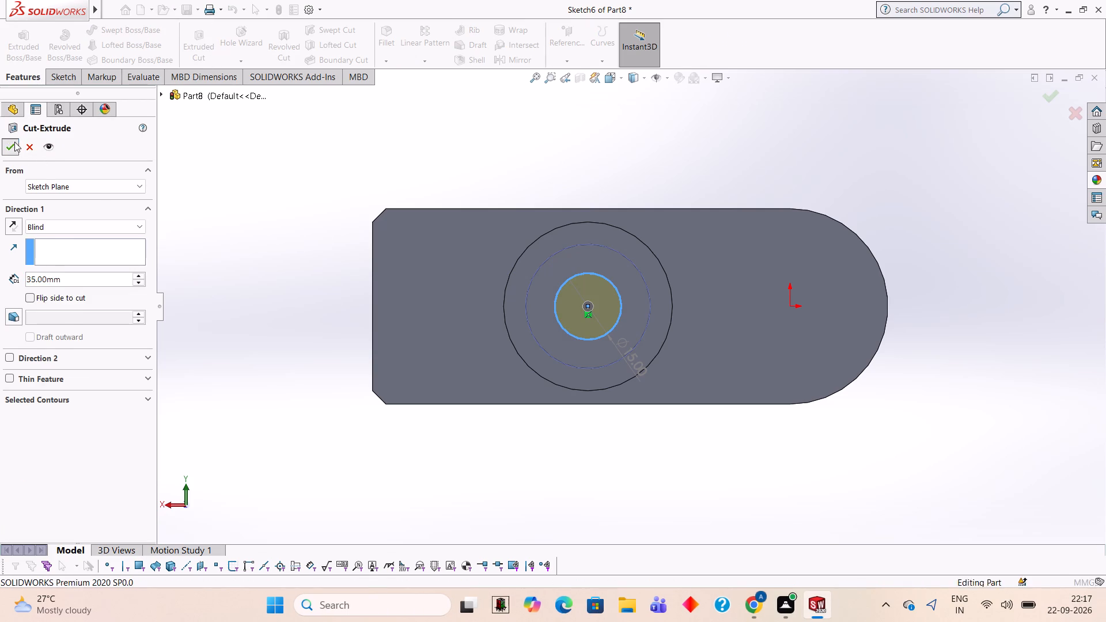
left_click(898, 233)
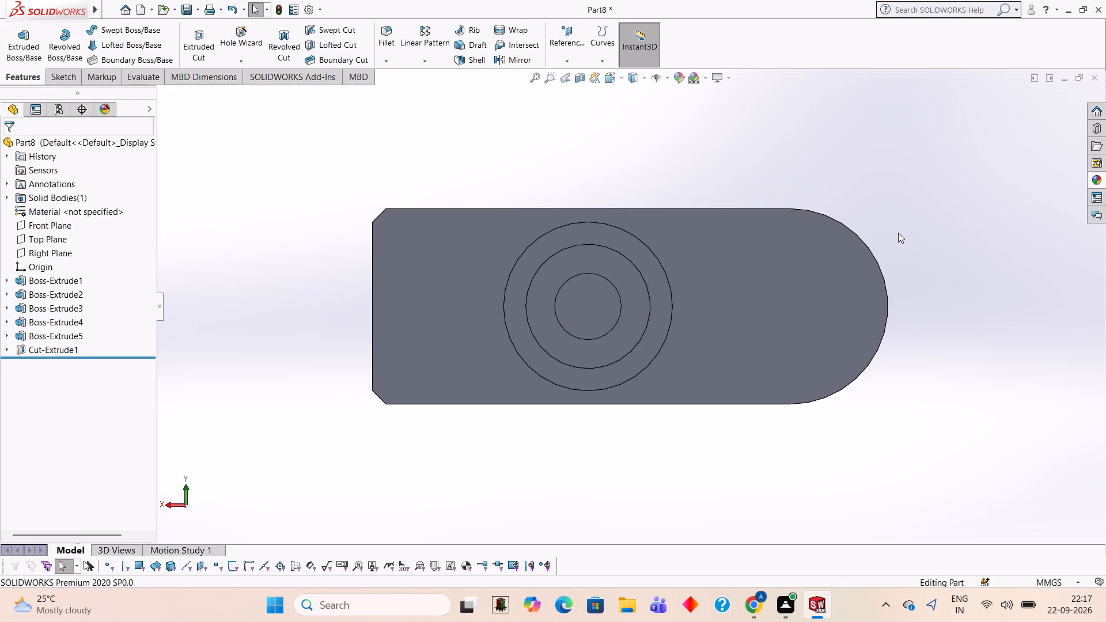
Sketch a 15 mm diameter circle centred on the end face of the front 28 mm cylinder.
middle_click_drag(899, 233, 627, 186)
middle_click_drag(672, 210, 709, 230)
left_click(435, 267)
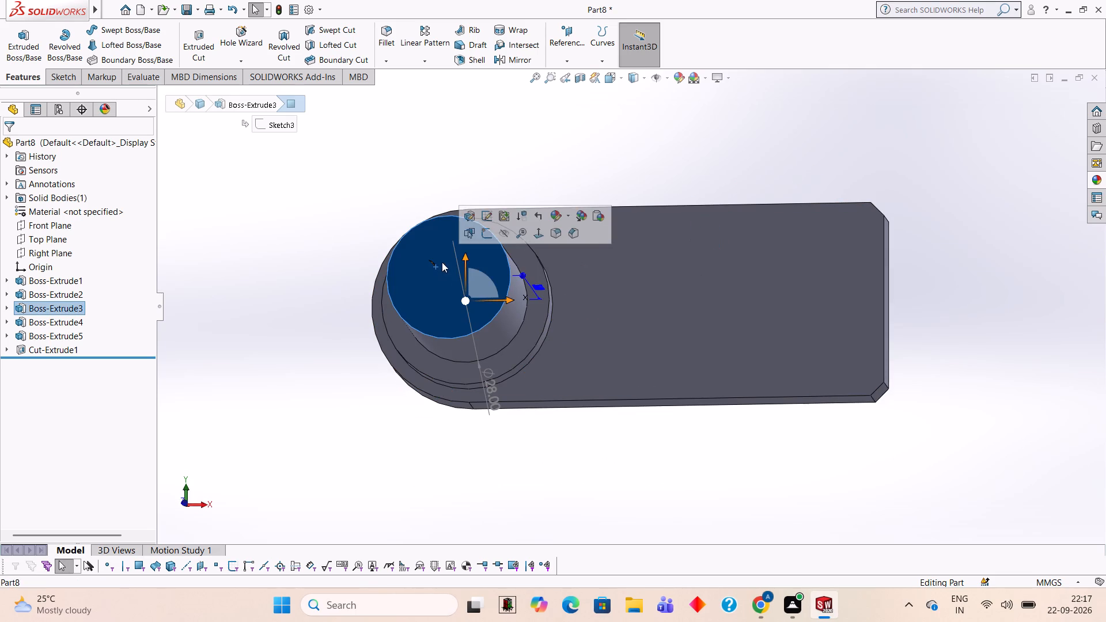
left_click(482, 238)
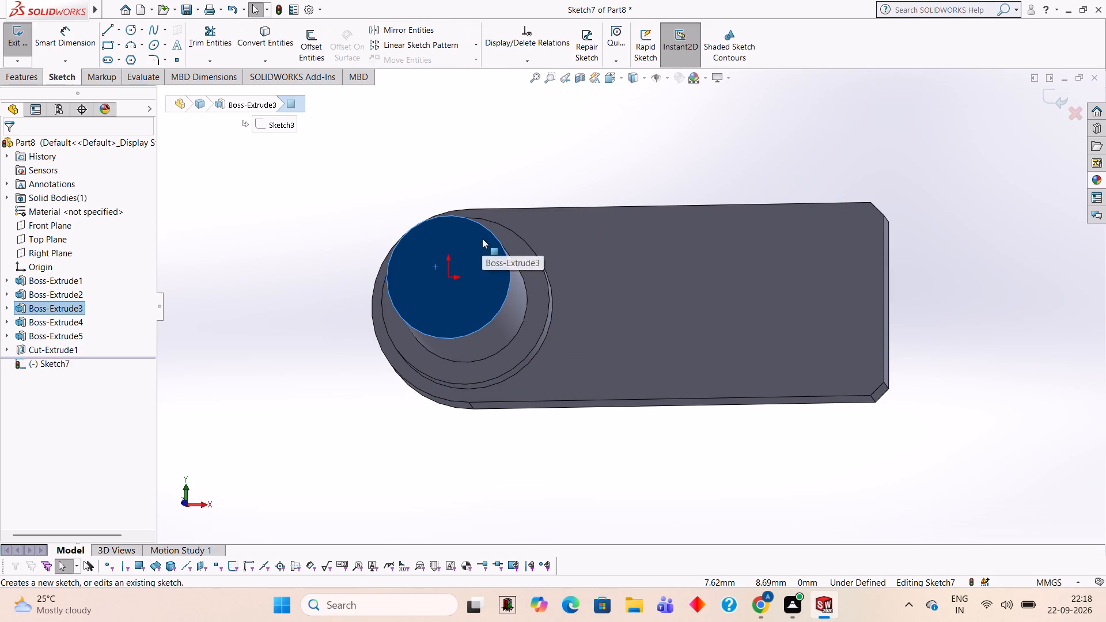
key("ctrl+8")
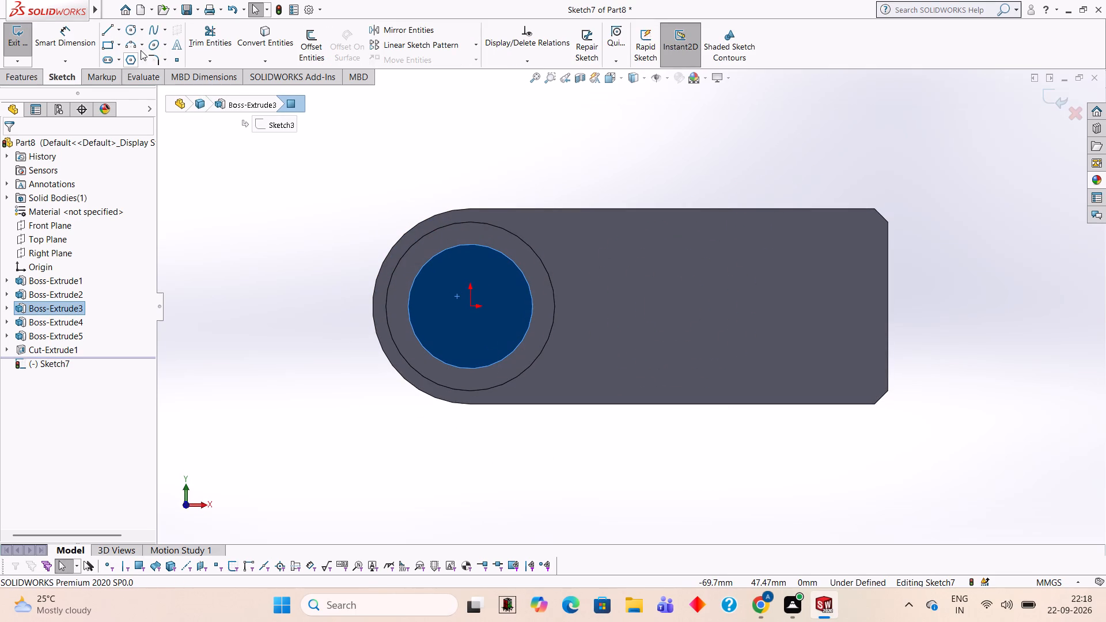
left_click(134, 30)
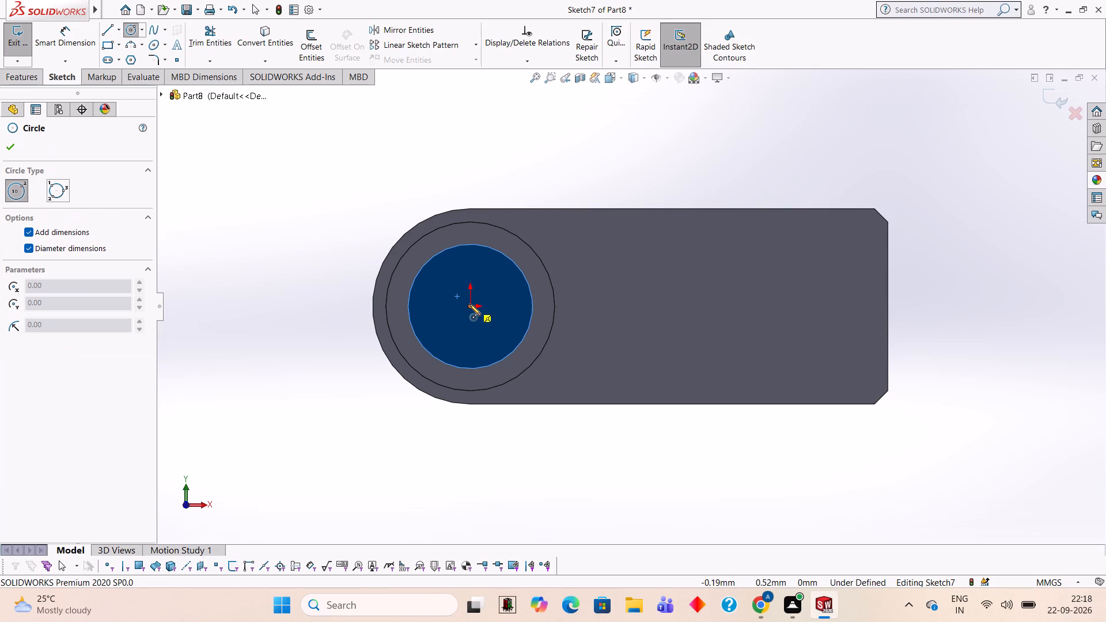
left_click(469, 307)
type("15")
key("Return")
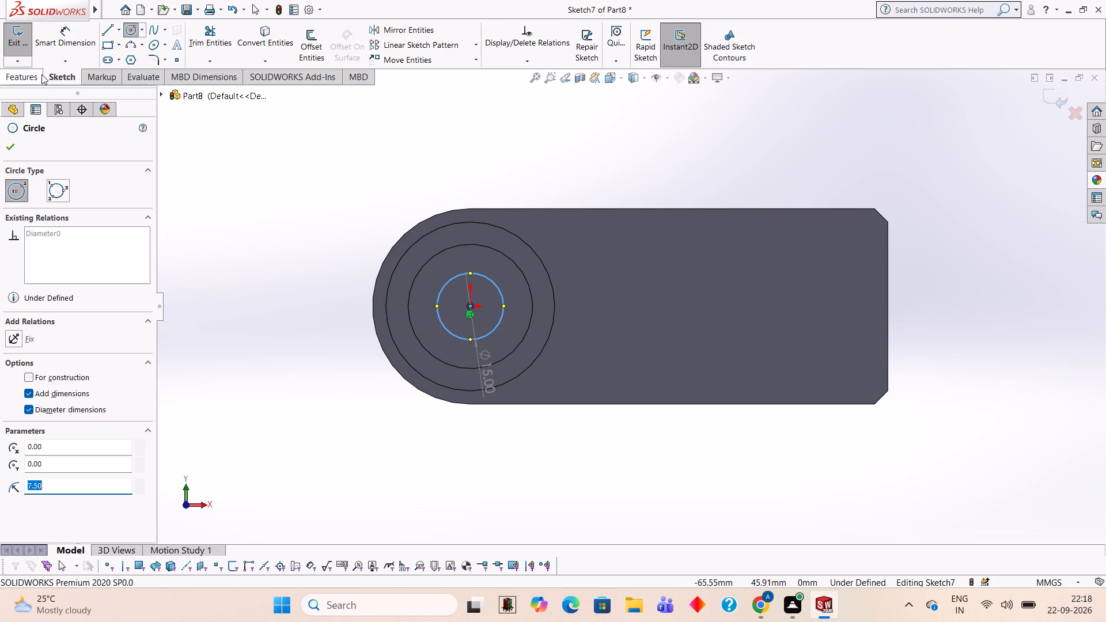
Cut the 15 mm circle into the front cylinder as a Blind Extruded Cut 35 mm deep.
left_click(41, 74)
left_click(211, 35)
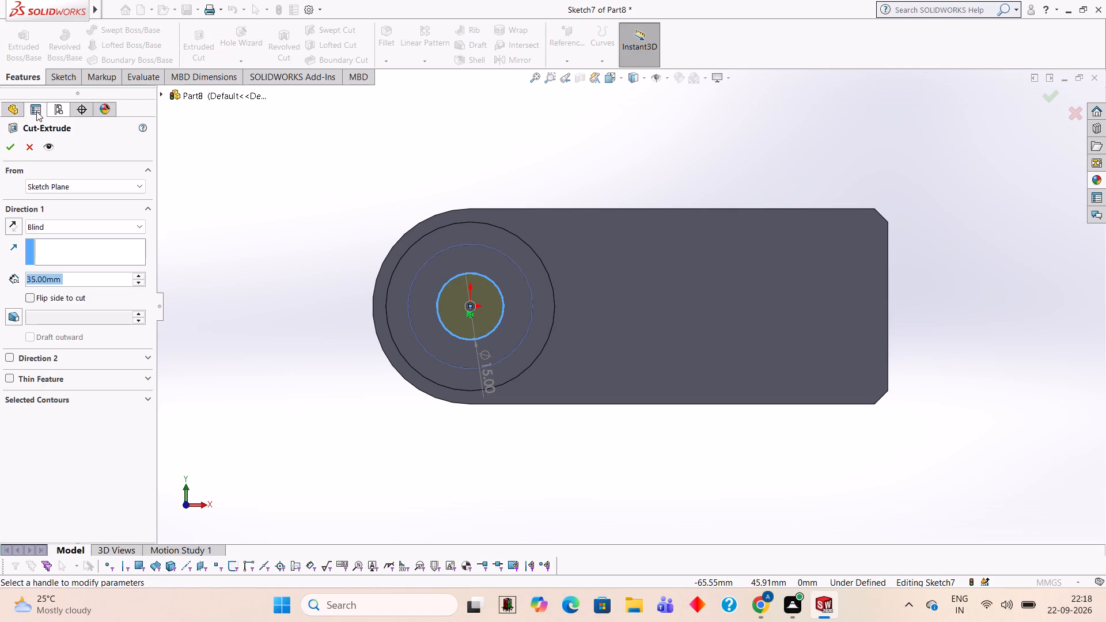
left_click(8, 150)
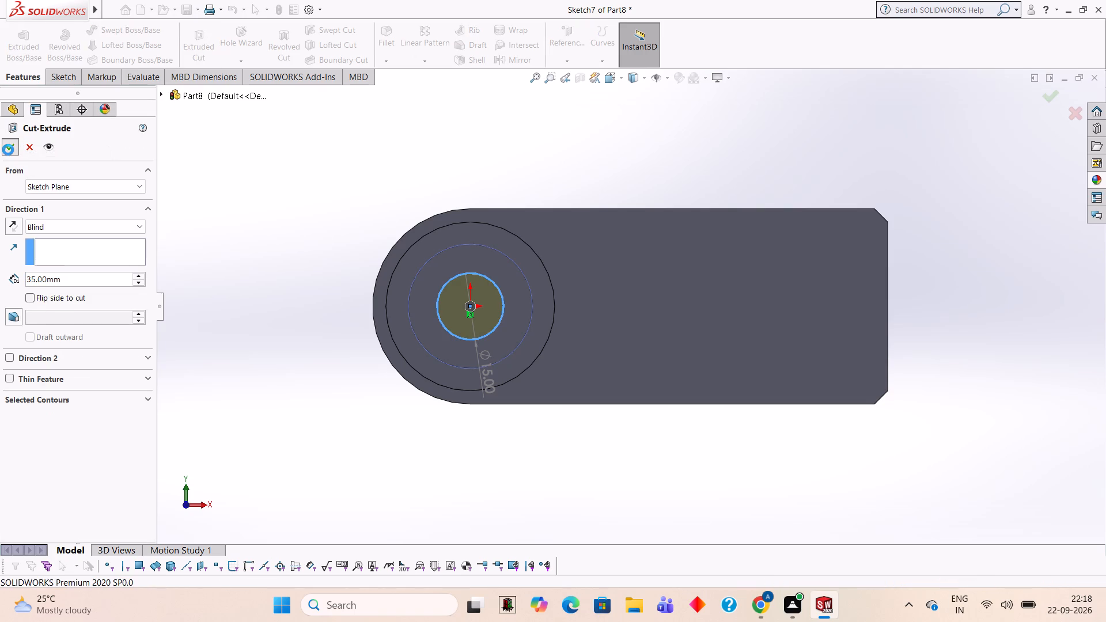
left_click(915, 122)
Open a new sketch on the plate's front face and view it face-on.
middle_click_drag(927, 122, 927, 252)
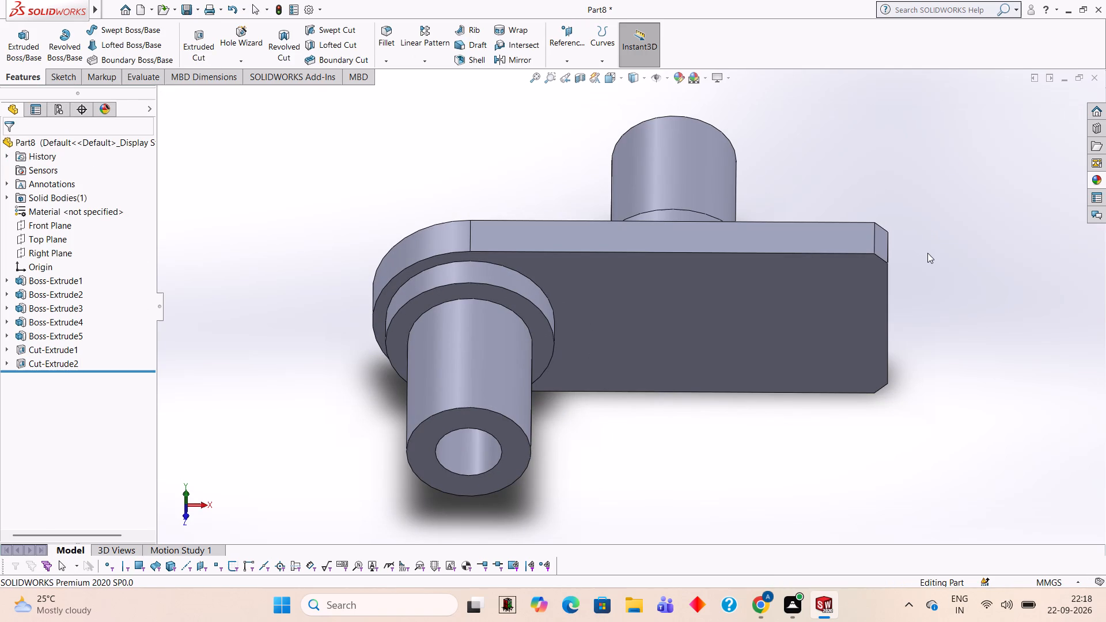
middle_click_drag(929, 253, 911, 372)
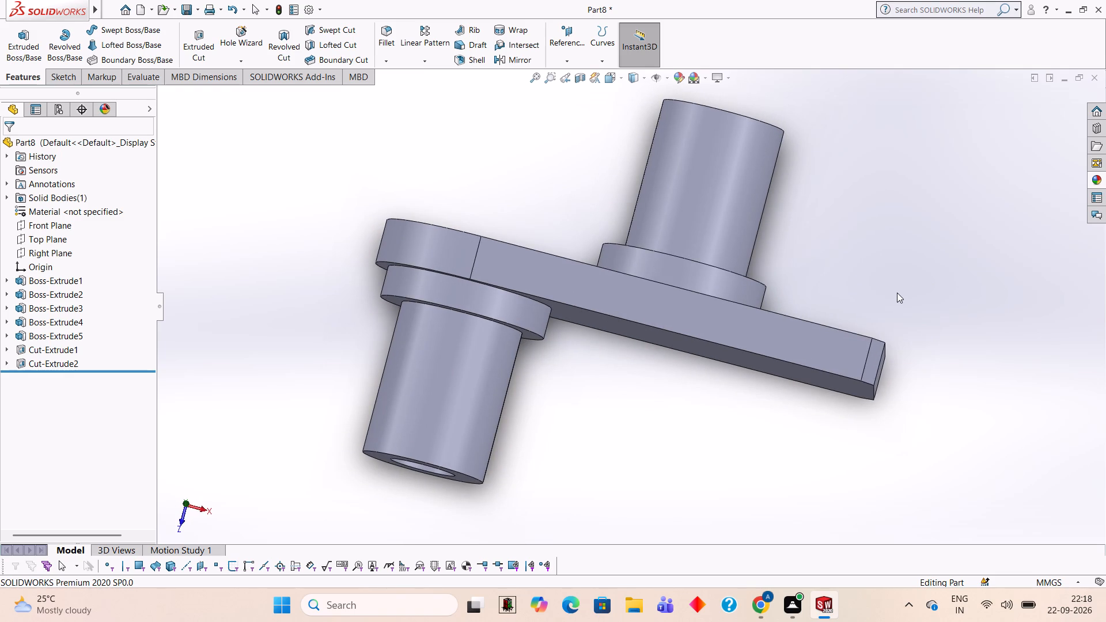
middle_click_drag(902, 285, 937, 408)
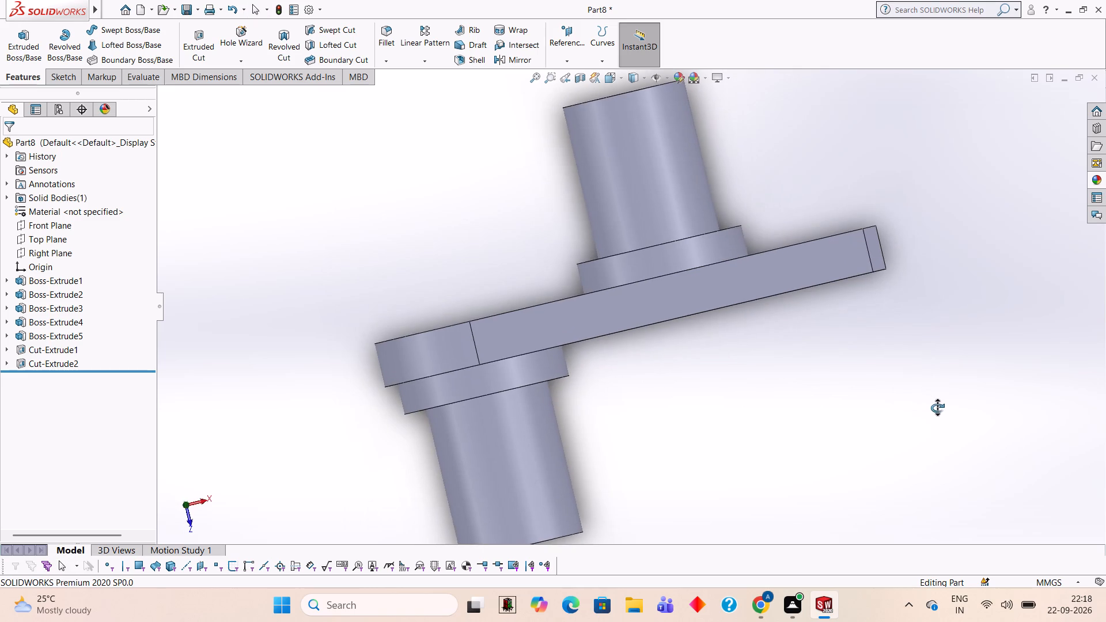
middle_click_drag(937, 408, 929, 320)
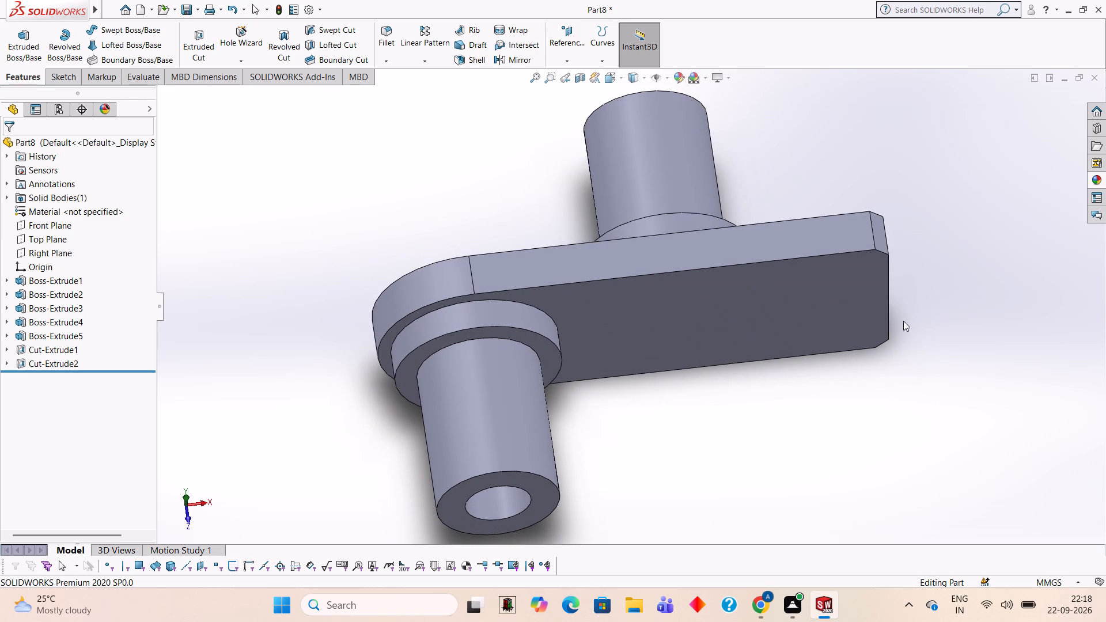
scroll(859, 321, "up", 3)
middle_click_drag(858, 248, 872, 218)
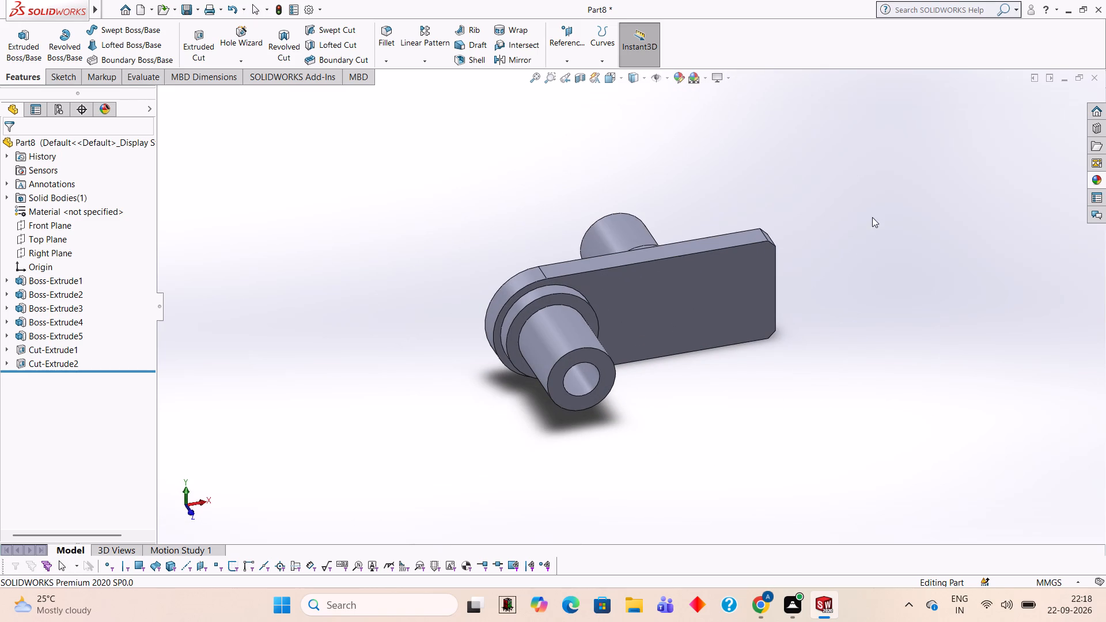
middle_click_drag(825, 333, 797, 268)
left_click(706, 301)
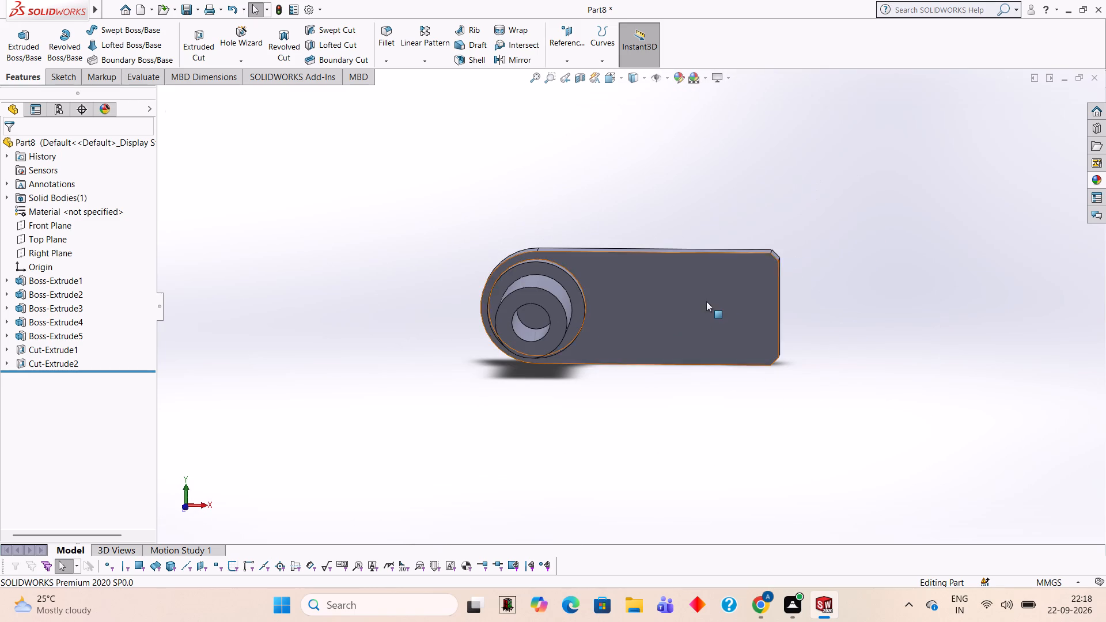
left_click(749, 264)
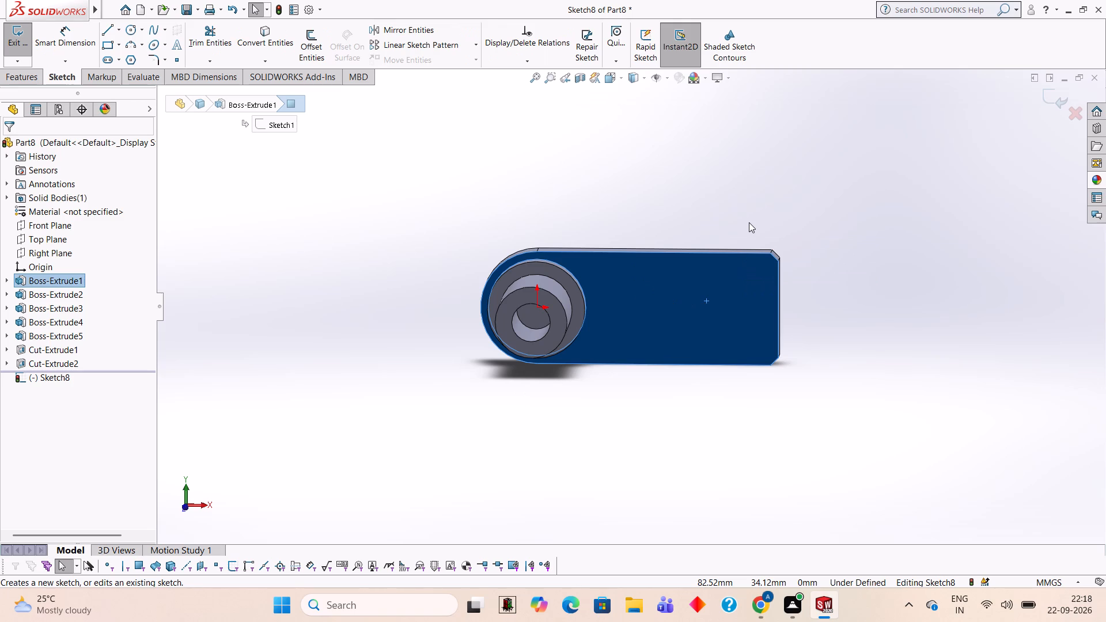
key("ctrl+8")
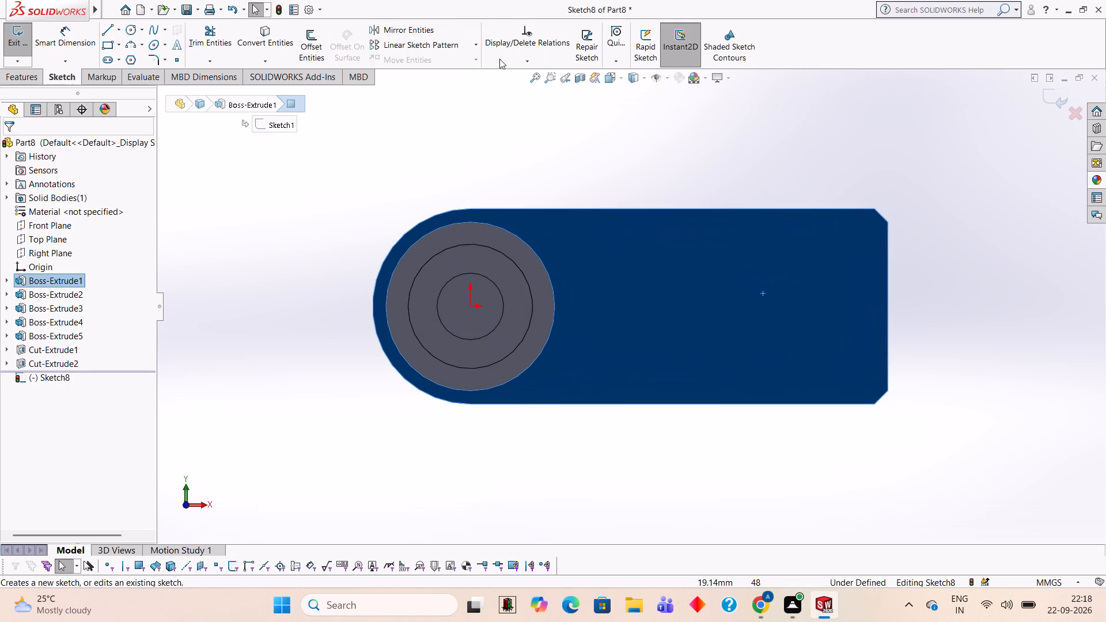
Sketch two 15 mm diameter circles, one above the other, near the plate's chamfered end, with centres about 79 mm along from the origin.
left_click(130, 29)
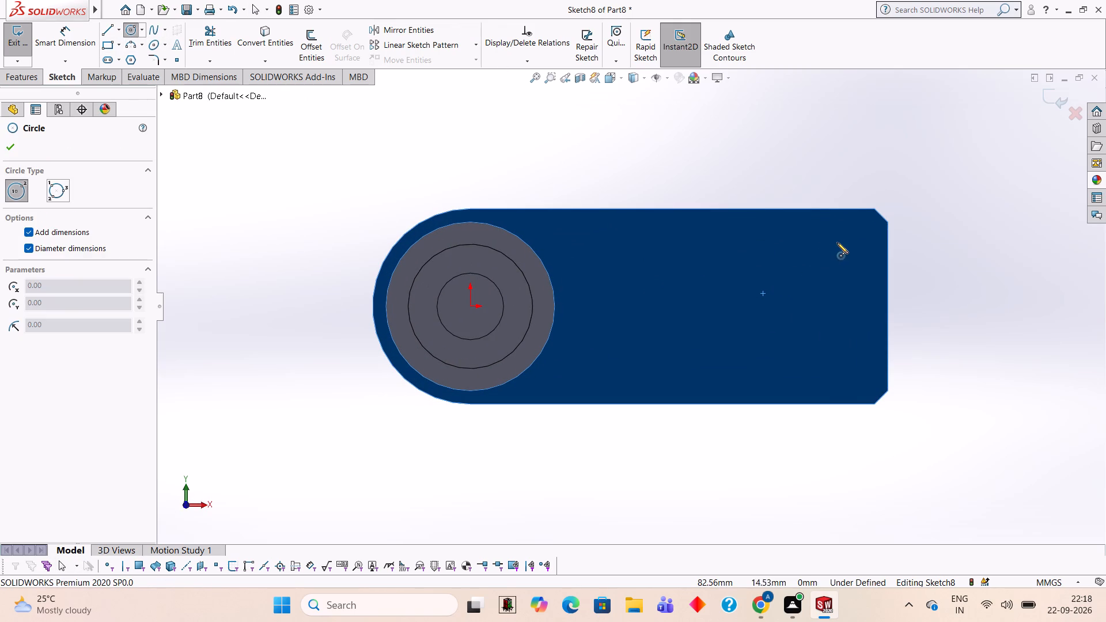
left_click(821, 245)
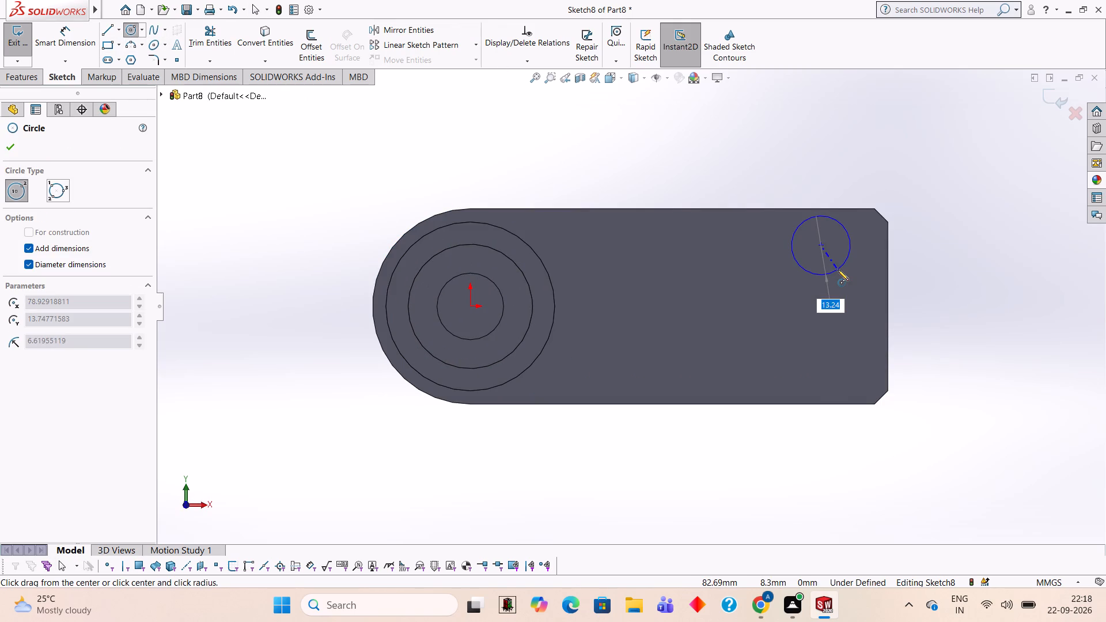
type("15")
key("Return")
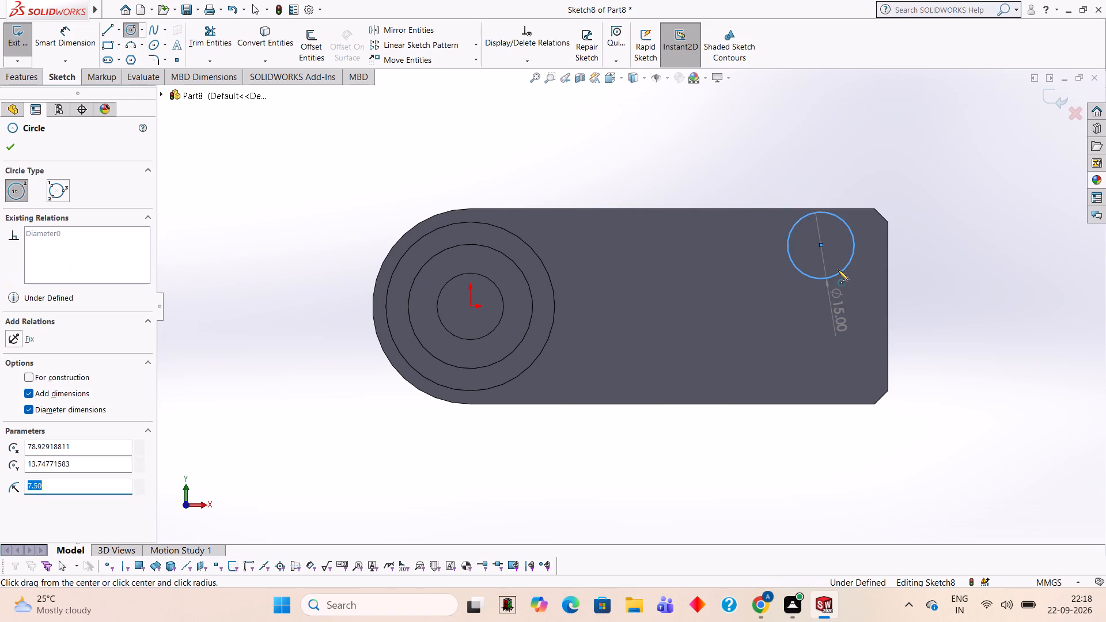
left_click(820, 345)
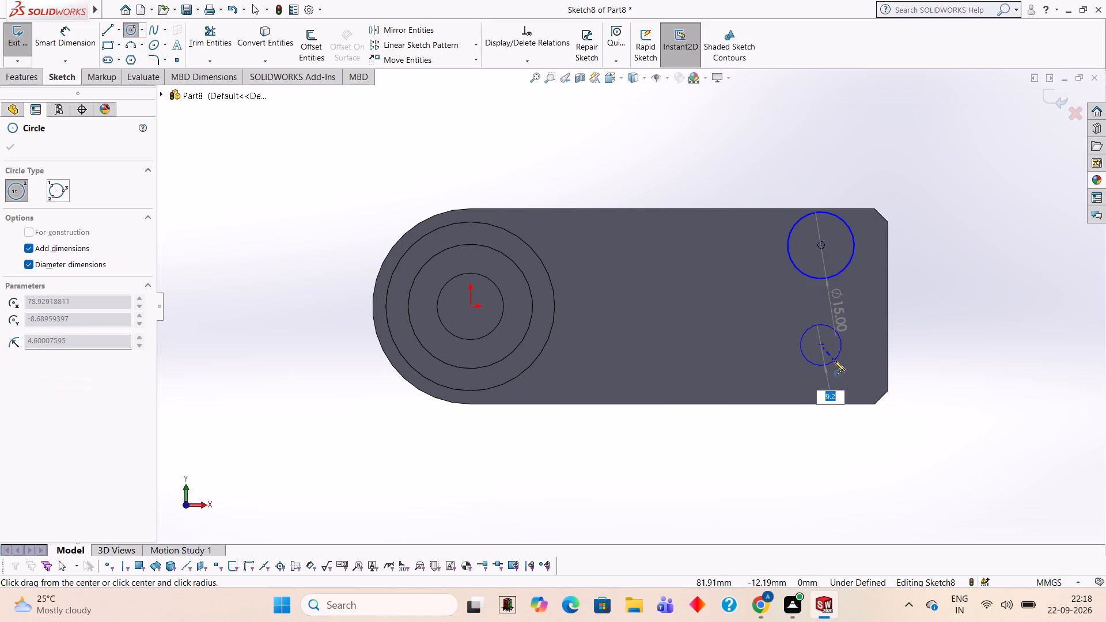
type("15")
key("Return")
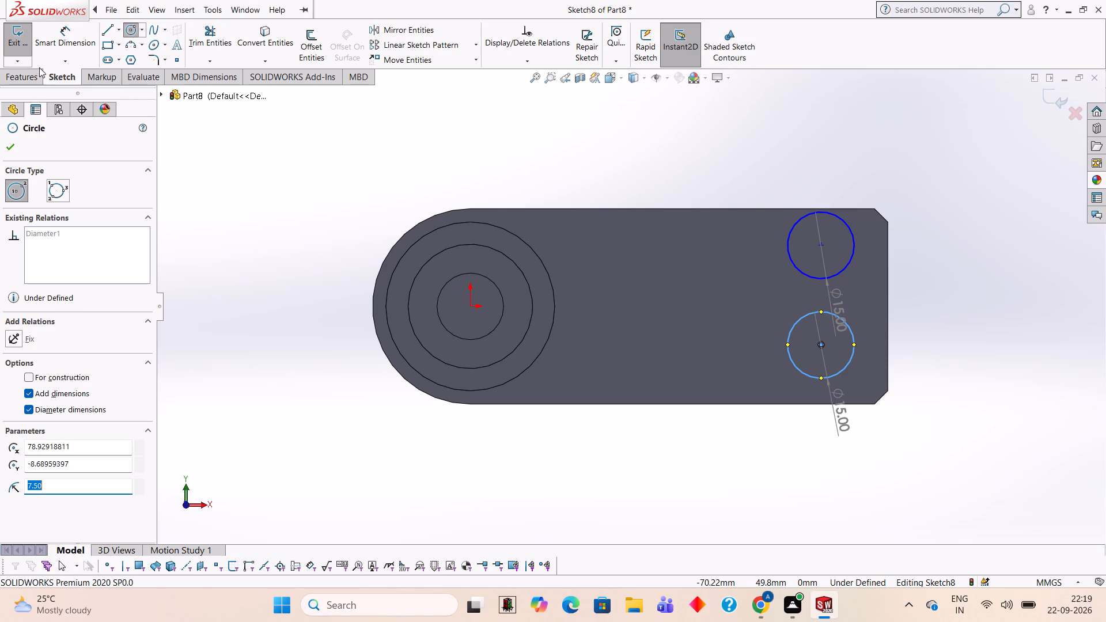
Dimension the upper circle's centre 10 mm from the plate's upper edge and the lower circle's centre 10 mm from its lower edge.
left_click(51, 52)
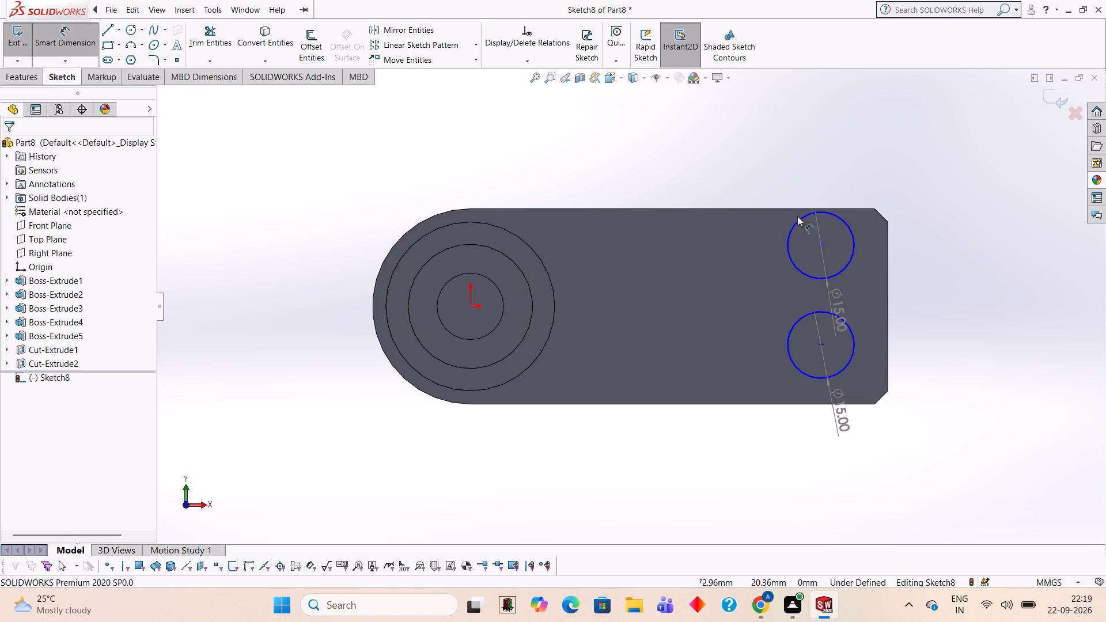
left_click(827, 209)
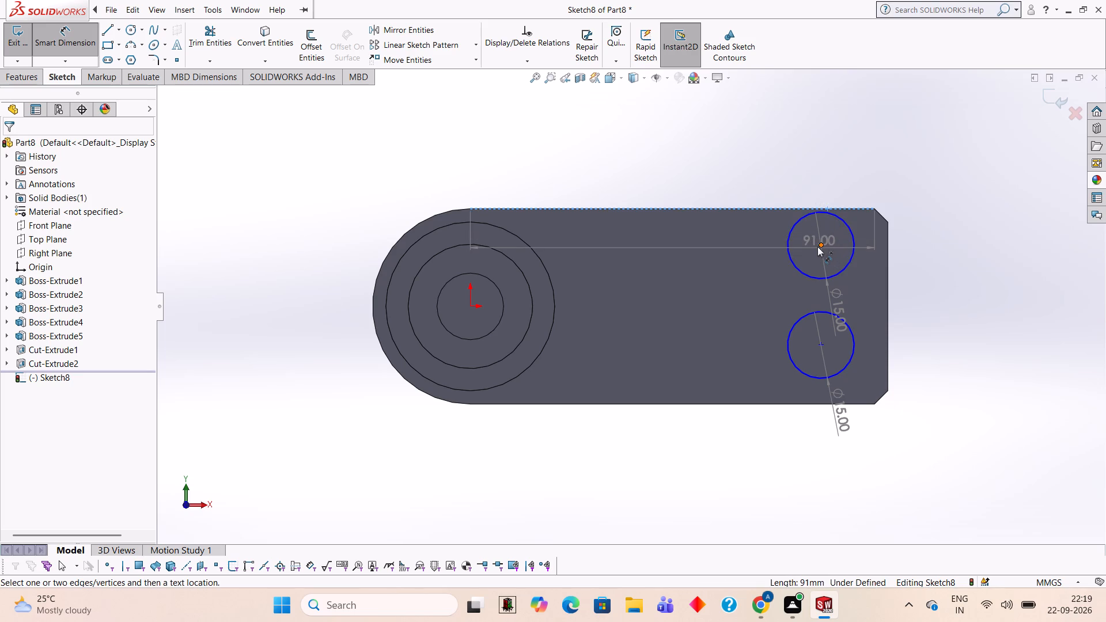
left_click(821, 243)
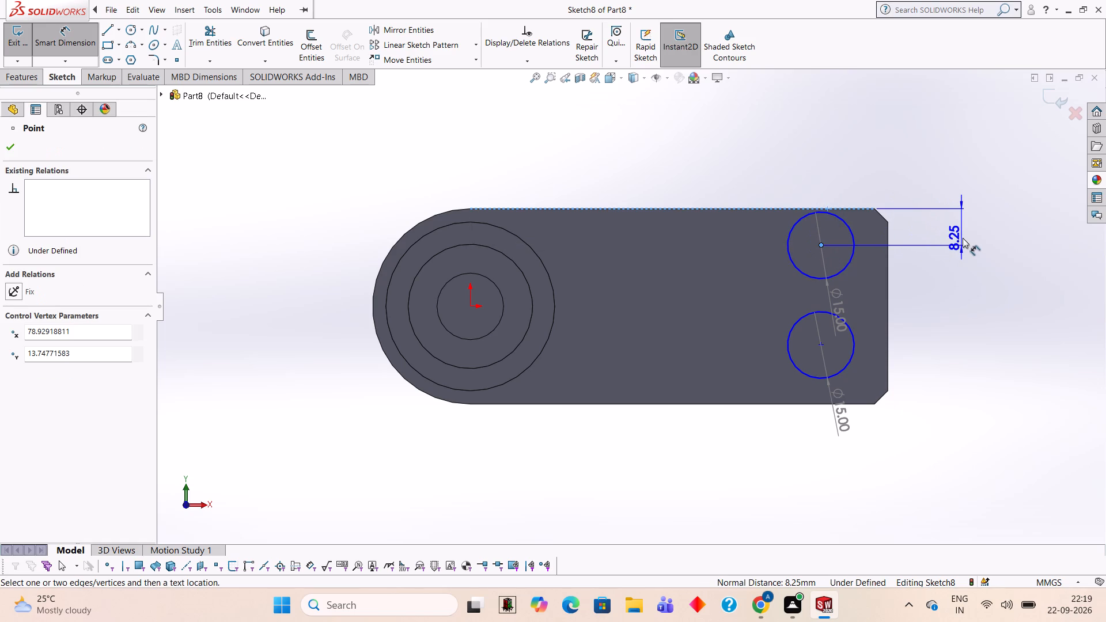
left_click(963, 238)
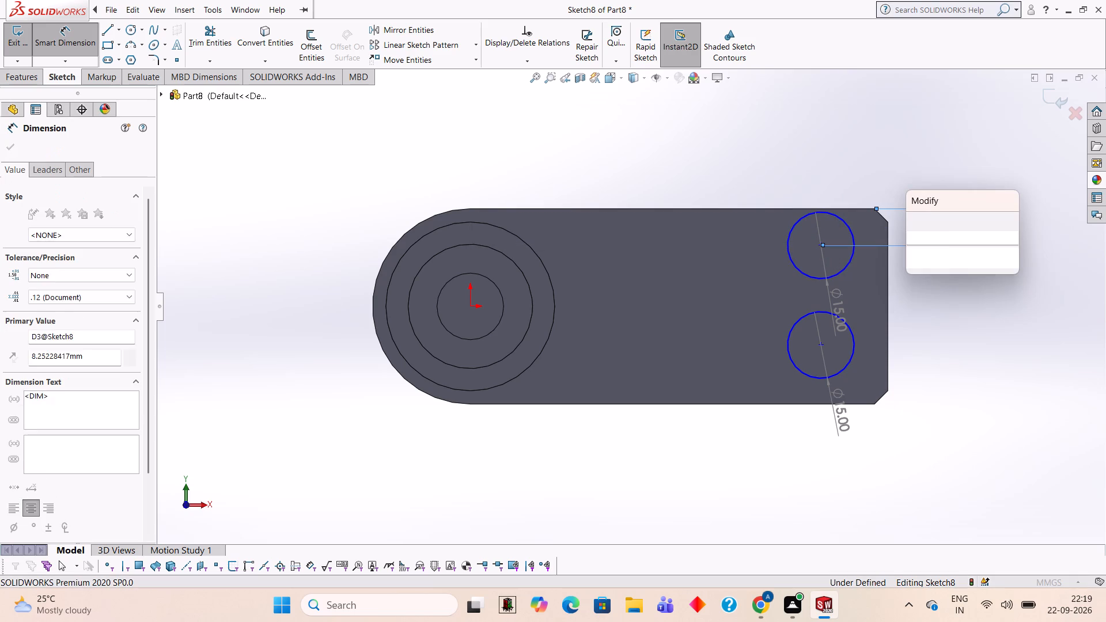
type("10")
key("Return")
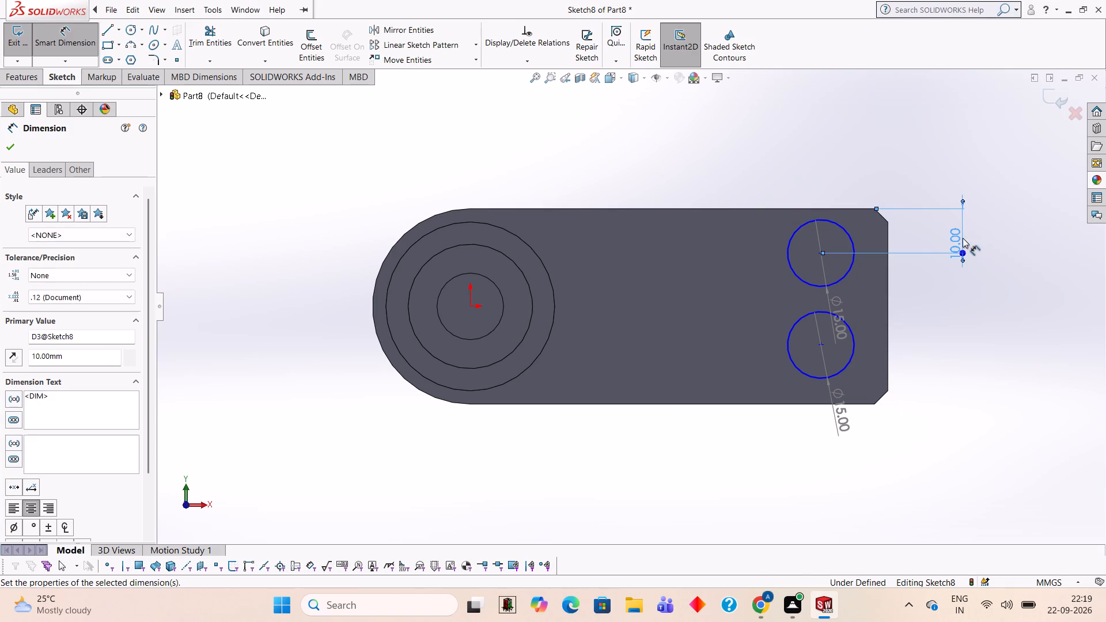
left_click(820, 342)
left_click(825, 406)
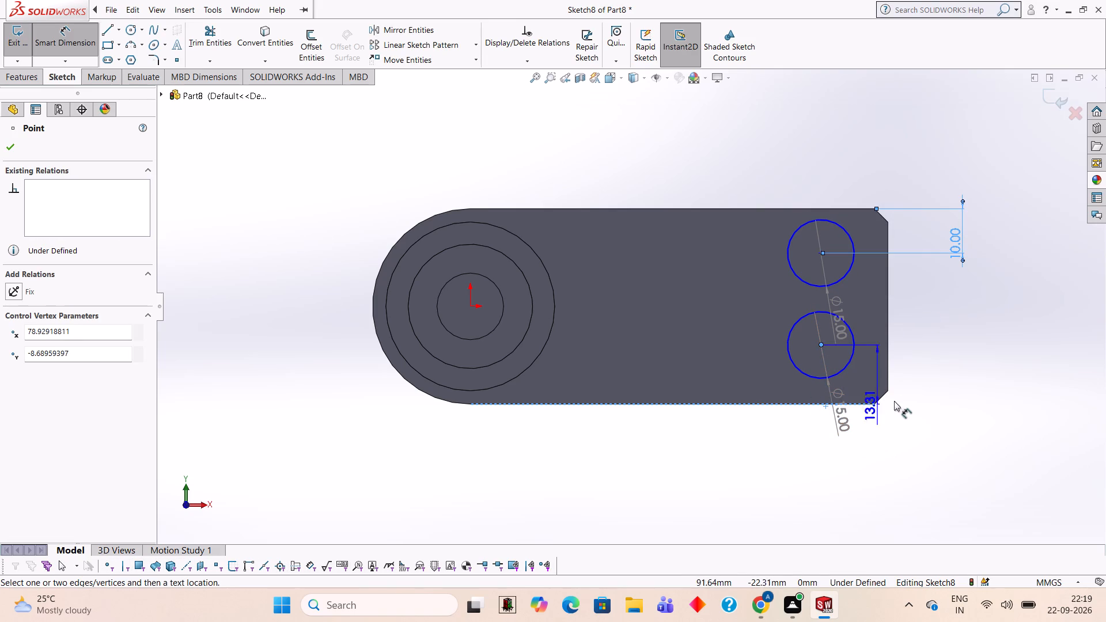
left_click(948, 378)
type("10")
key("Return")
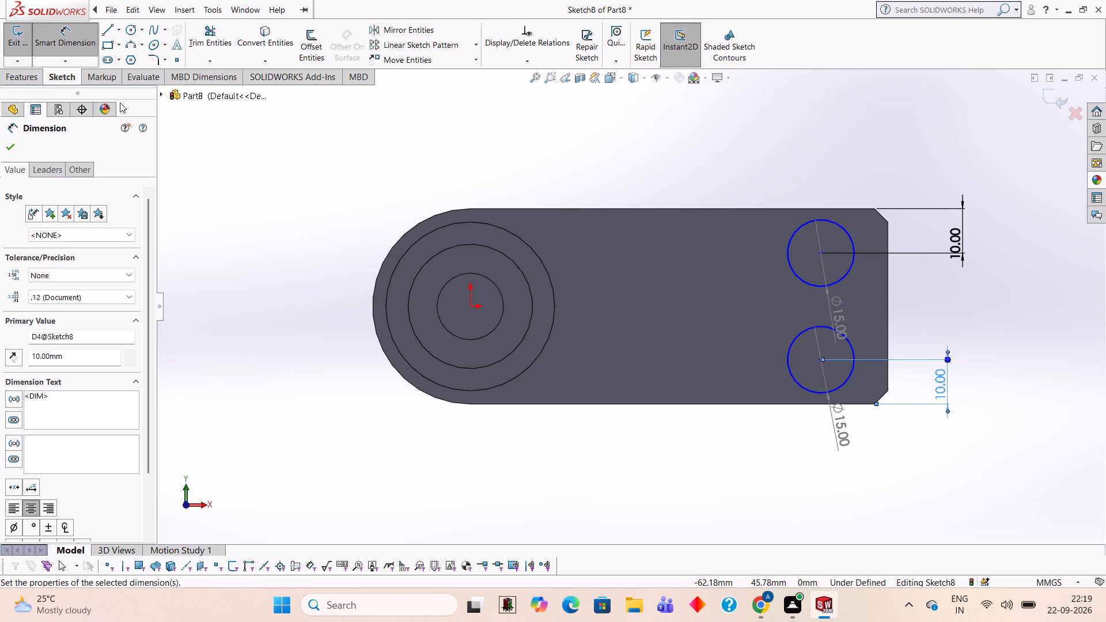
Cut the two 15 mm circles through the plate as a Blind Extruded Cut 10 mm deep.
left_click(28, 80)
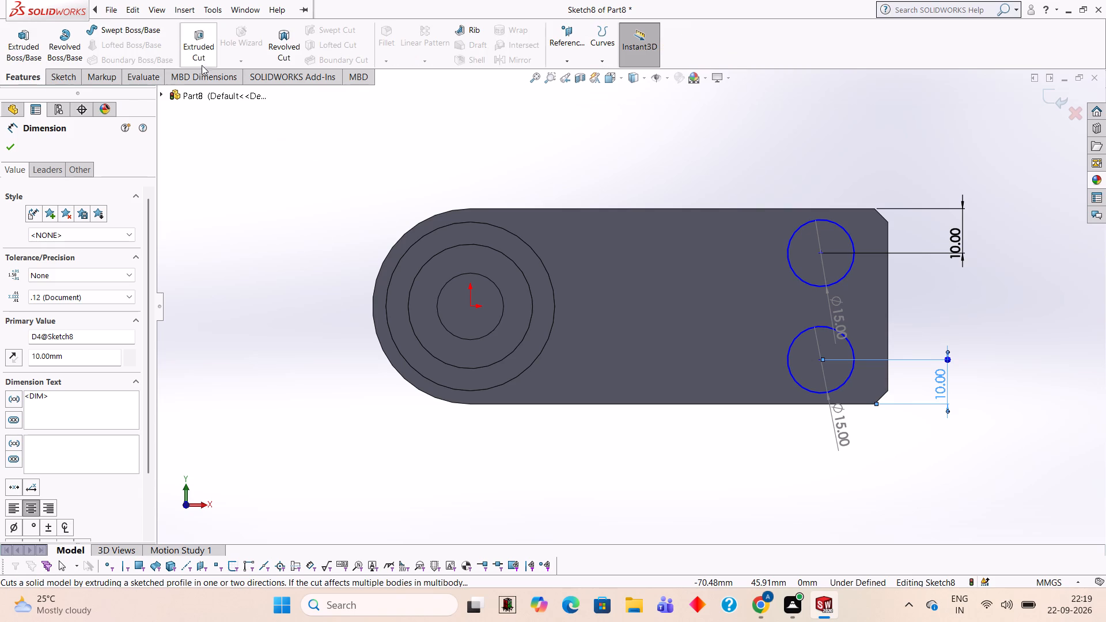
left_click(201, 54)
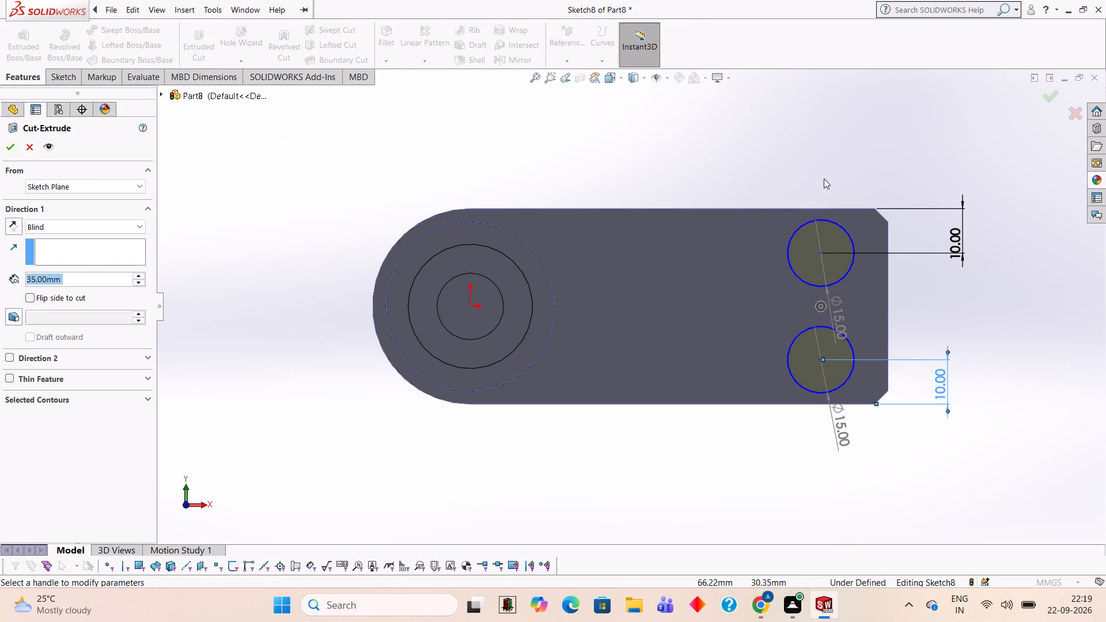
middle_click_drag(824, 166, 720, 303)
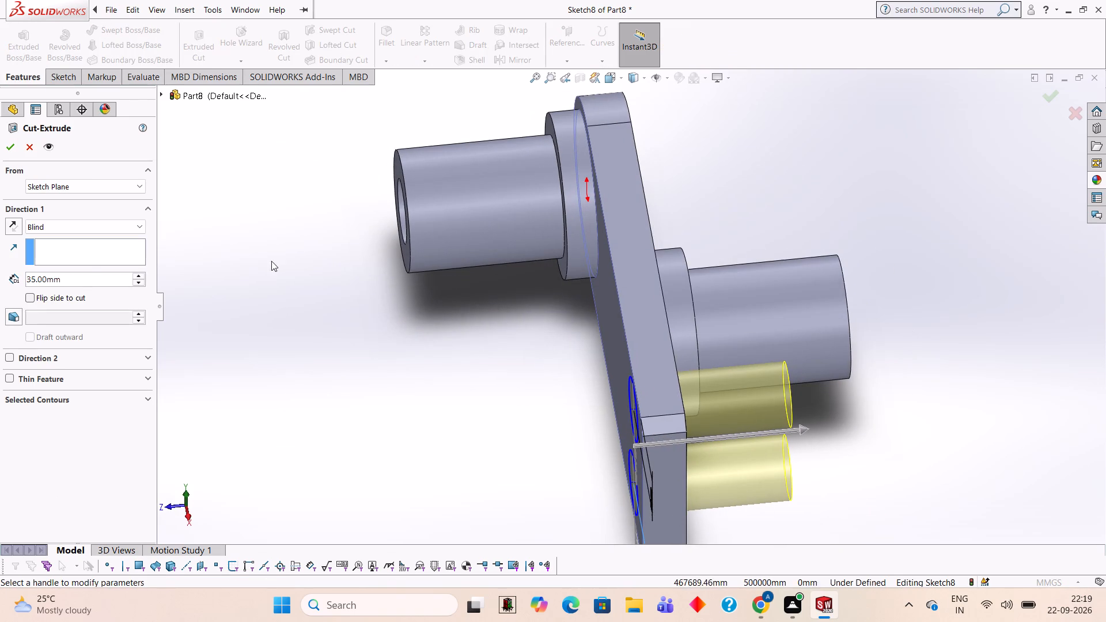
left_click(87, 279)
key("BackSpace")
key("BackSpace")
key("BackSpace")
key("BackSpace")
key("BackSpace")
key("BackSpace")
key("BackSpace")
type("10")
key("Return")
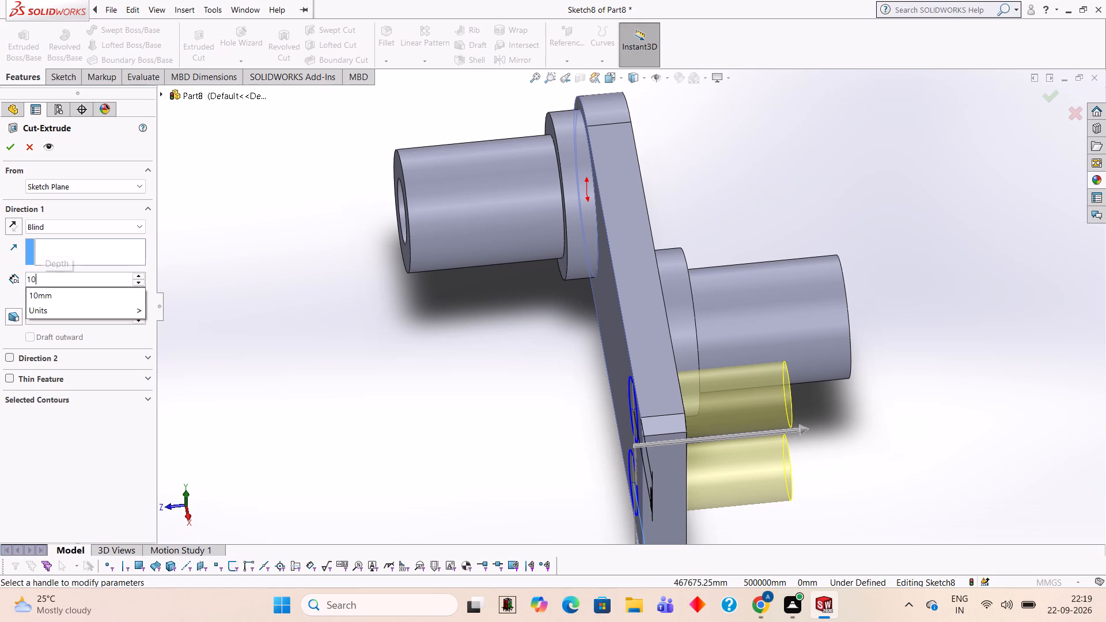
left_click(10, 146)
left_click(731, 214)
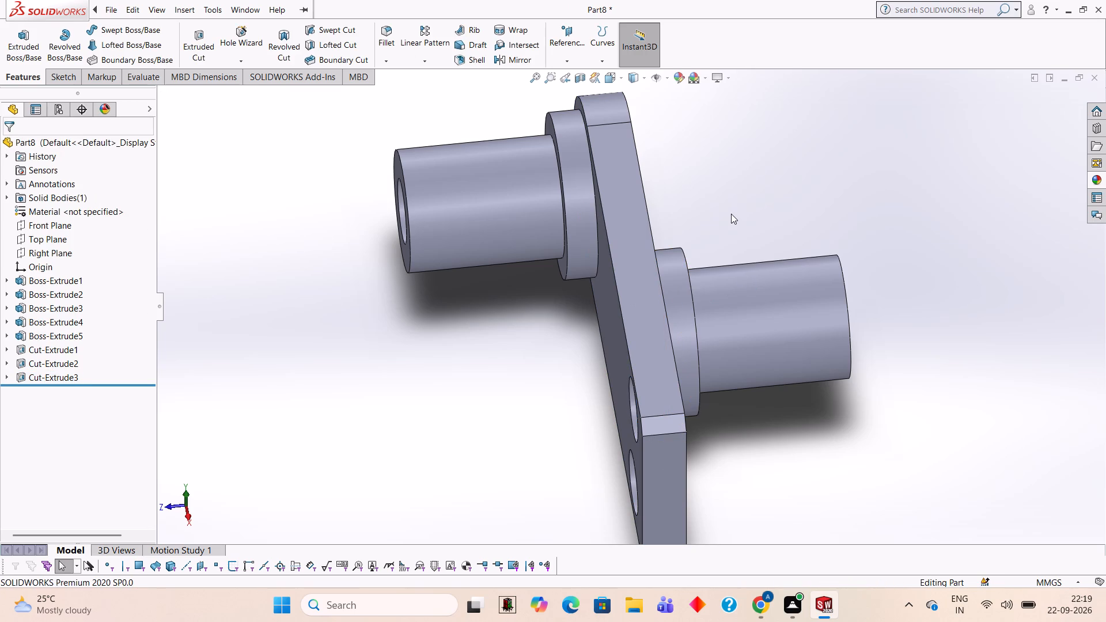
Examine the whole part from several sides, including the plate holes, stepped bosses and front bore.
middle_click_drag(729, 214, 785, 219)
middle_click_drag(897, 322, 876, 438)
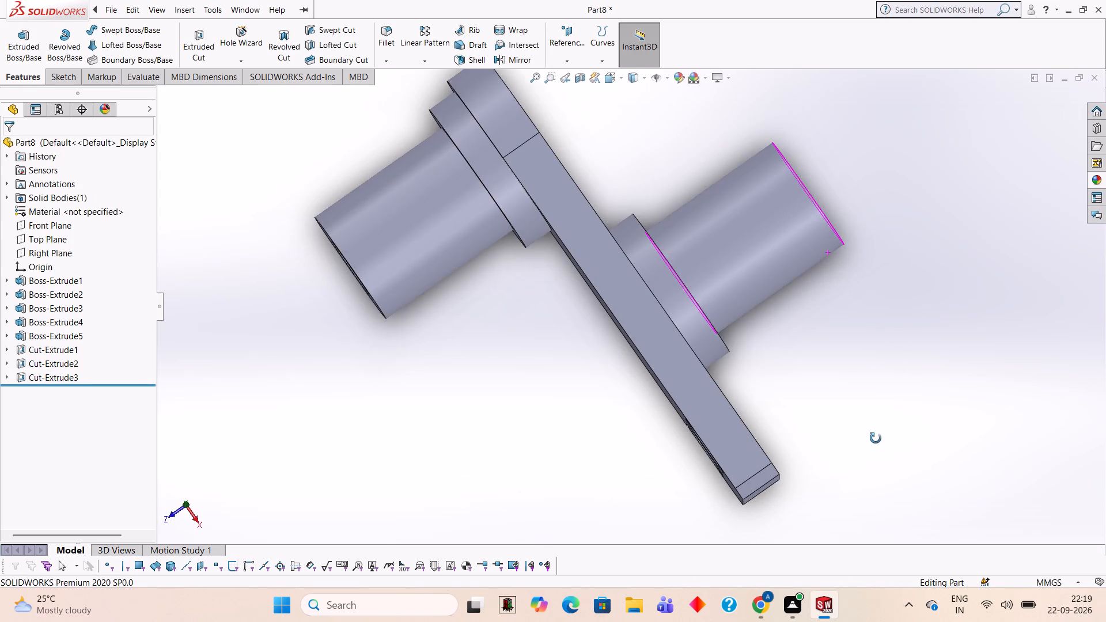
middle_click_drag(876, 438, 938, 456)
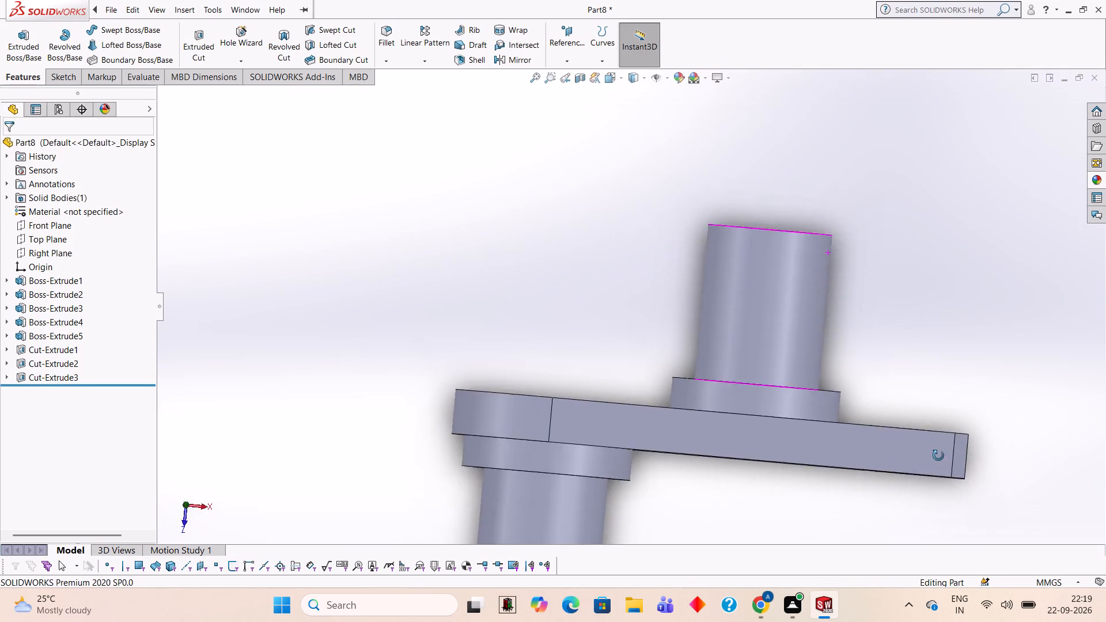
middle_click_drag(938, 456, 719, 398)
scroll(731, 396, "up", 3)
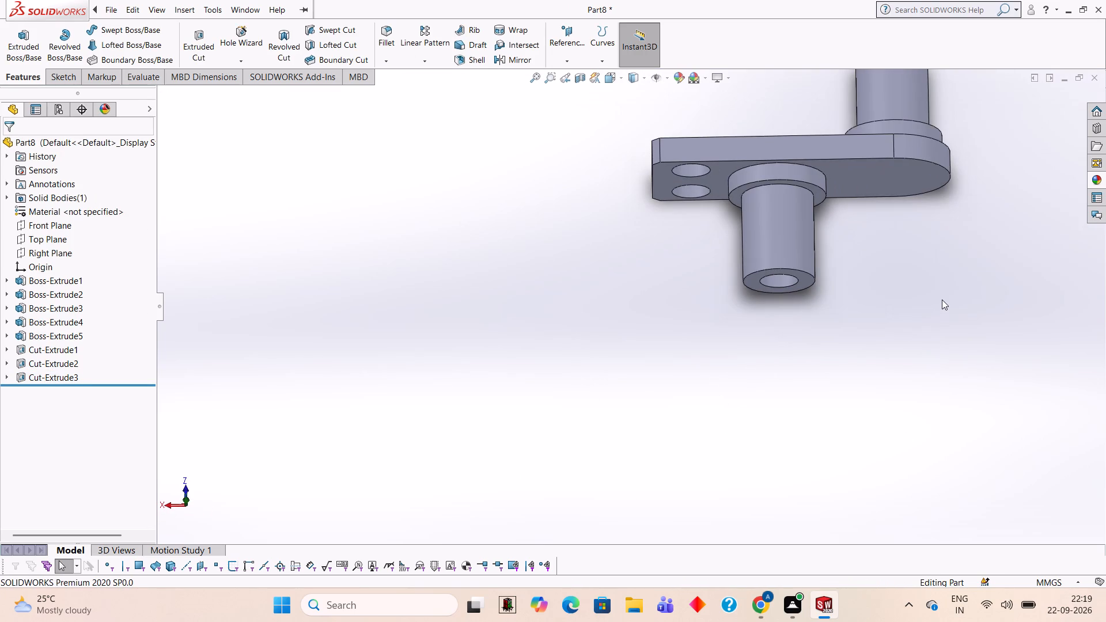
middle_click_drag(846, 312, 1078, 320)
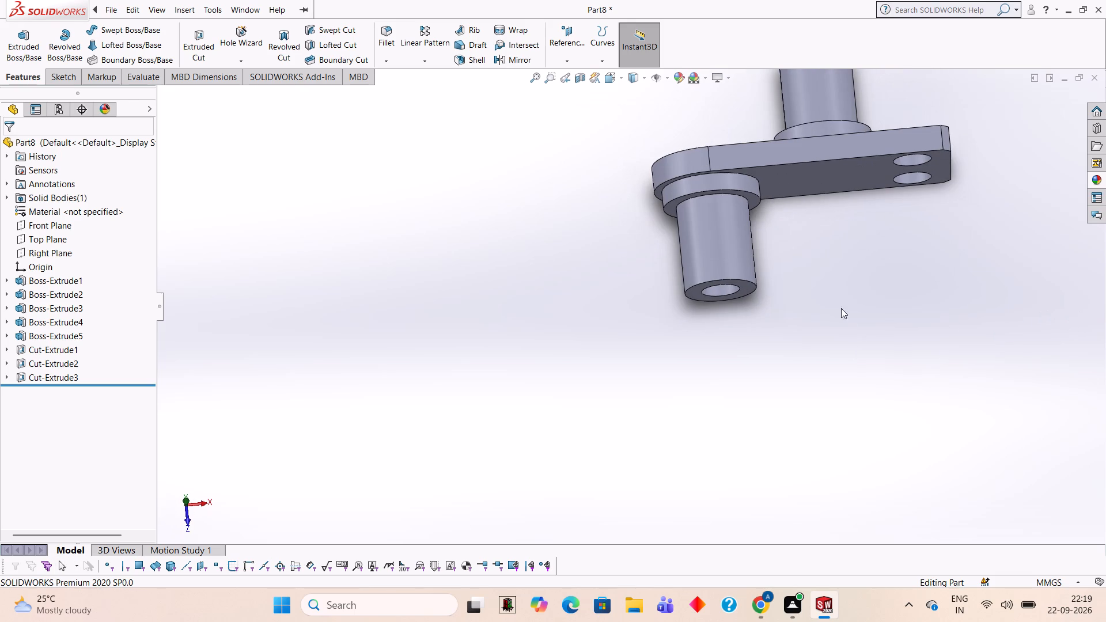
middle_click_drag(785, 266, 794, 404)
scroll(794, 404, "up", 1)
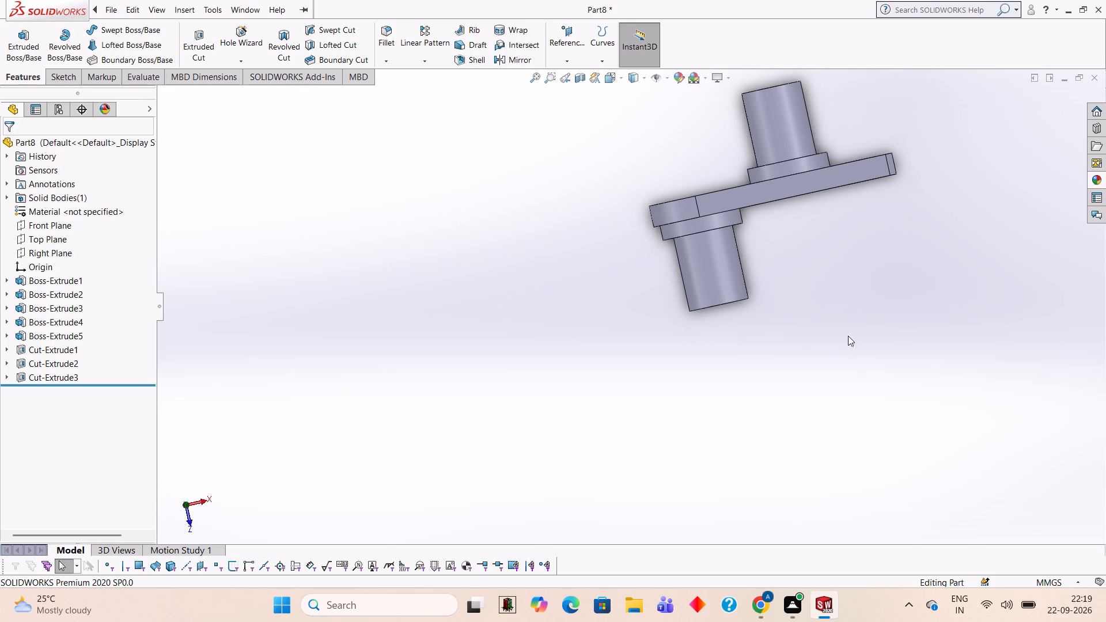
middle_click_drag(843, 334, 815, 297)
scroll(825, 289, "up", 1)
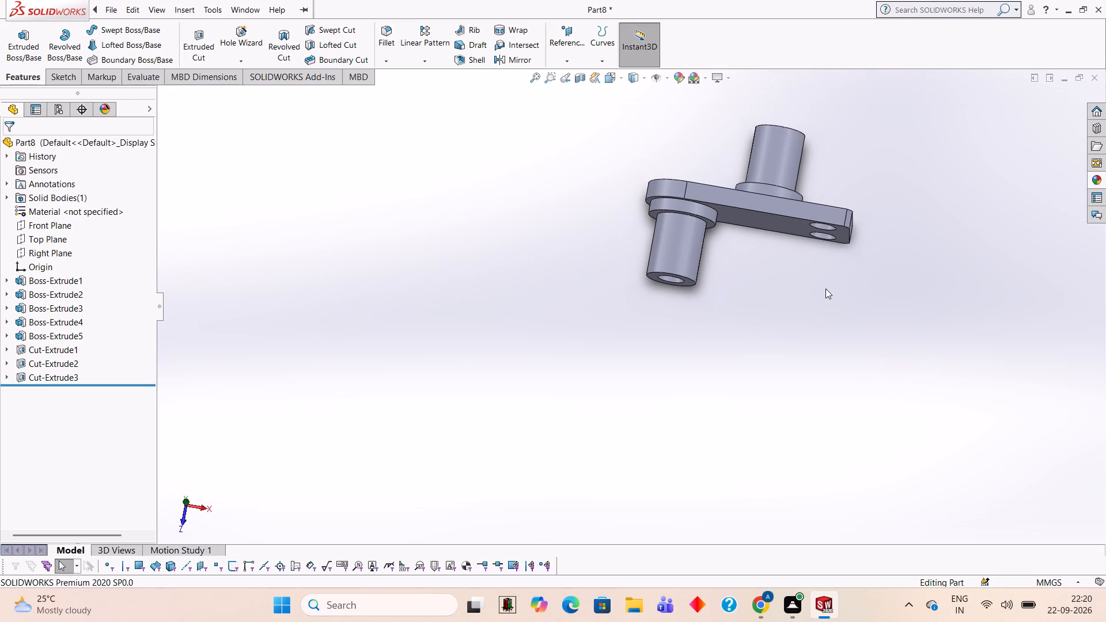
scroll(866, 175, "down", 1)
scroll(839, 181, "up", 1)
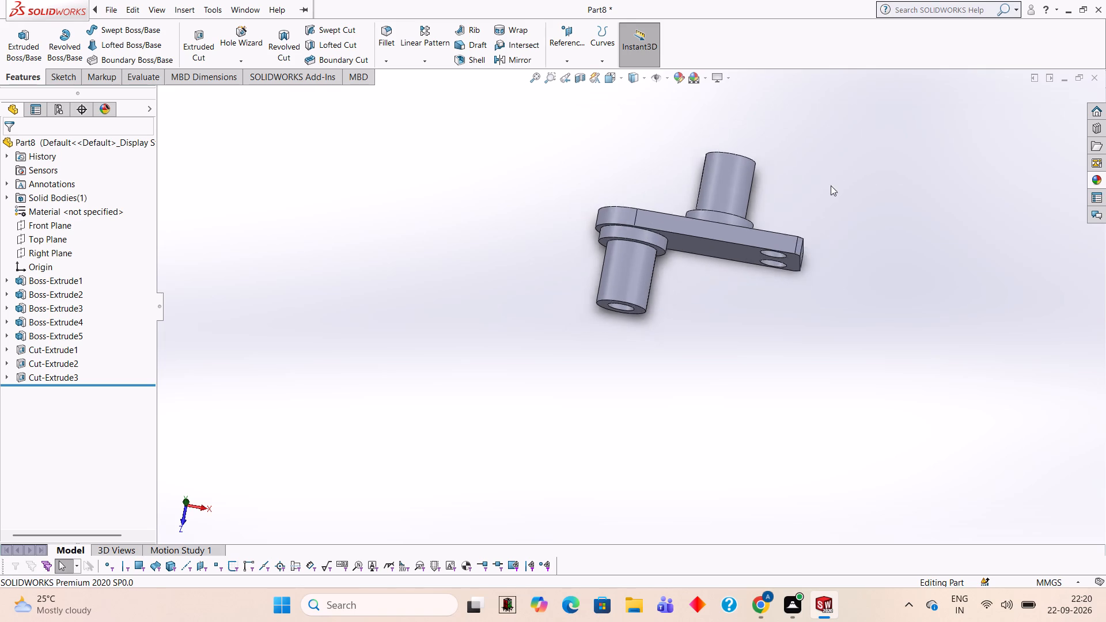
scroll(831, 185, "up", 1)
scroll(831, 182, "down", 3)
middle_click_drag(537, 400, 555, 435)
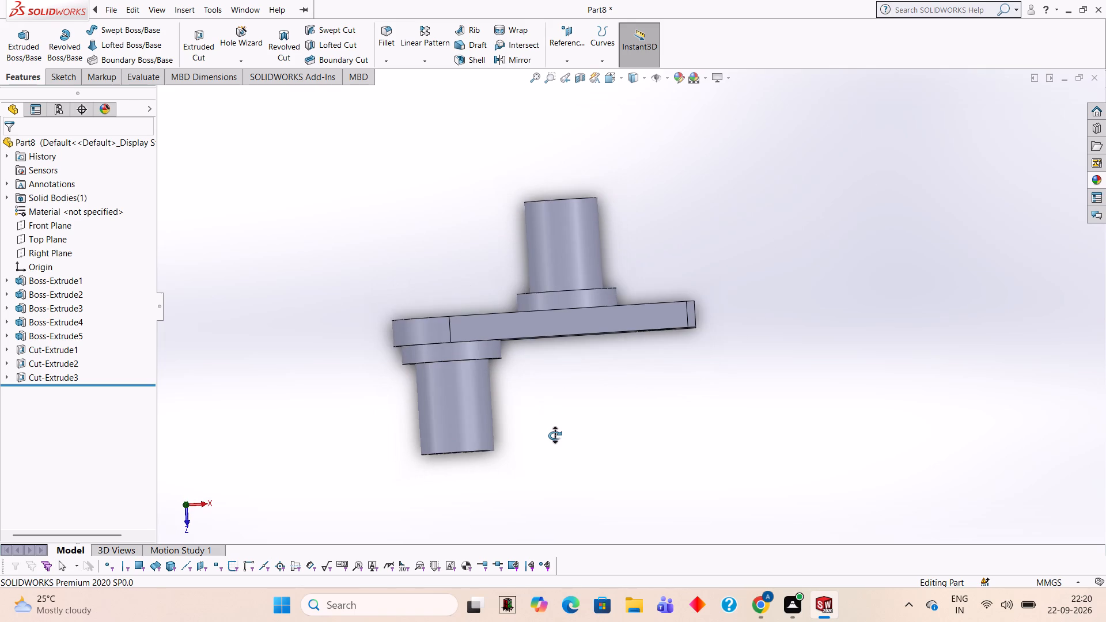
middle_click_drag(555, 435, 544, 389)
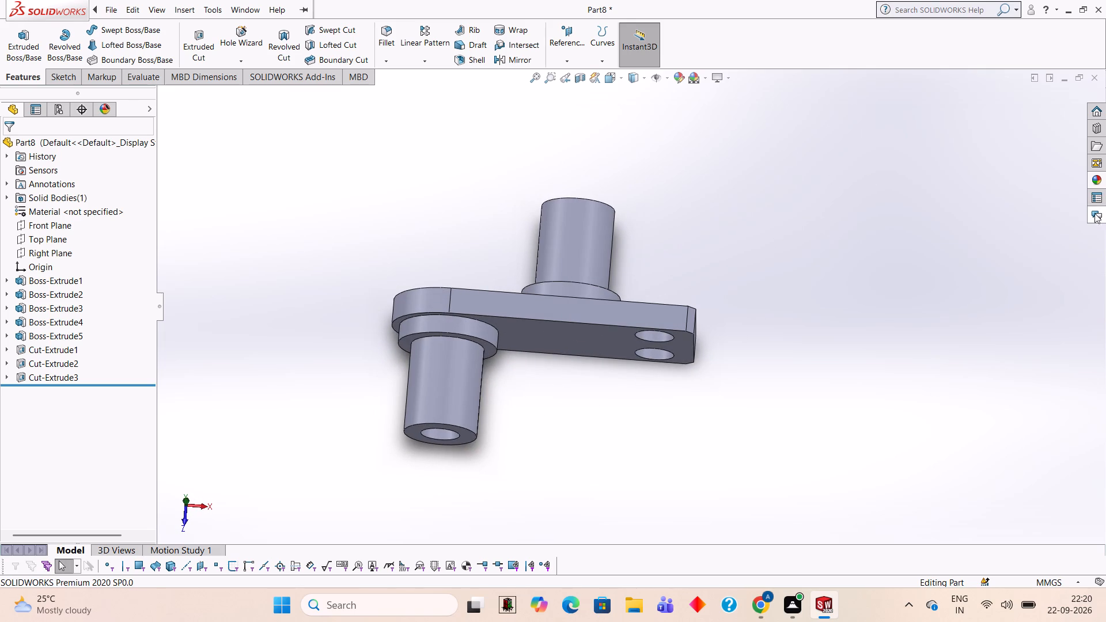
Apply the Blue LED appearance to the plate's extrude feature.
left_click(1098, 181)
left_click_drag(986, 390, 985, 390)
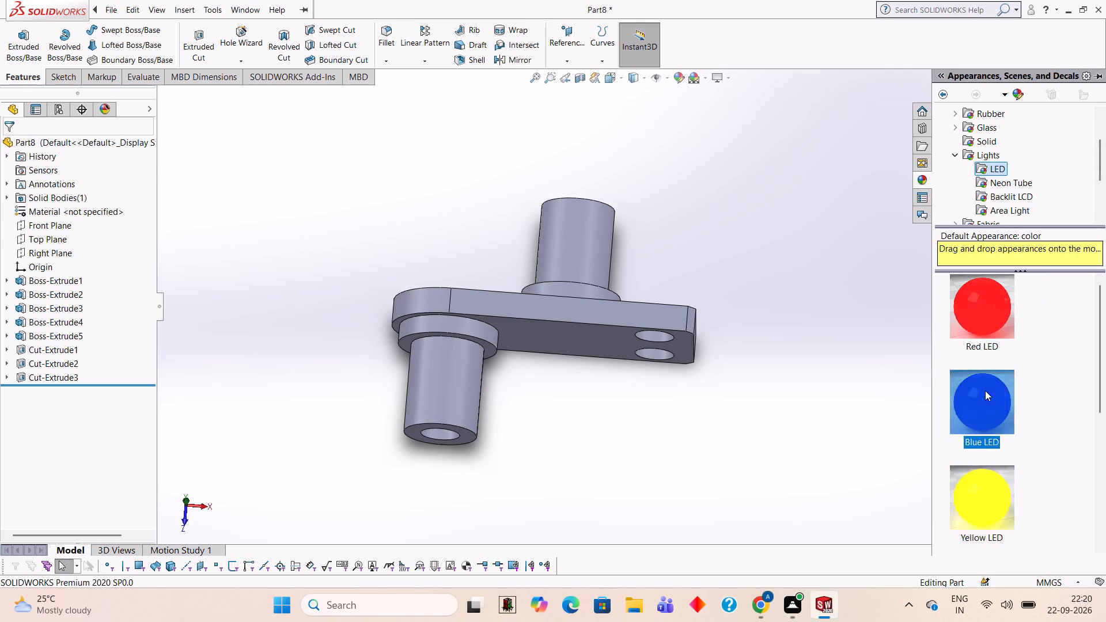
left_click_drag(985, 390, 578, 308)
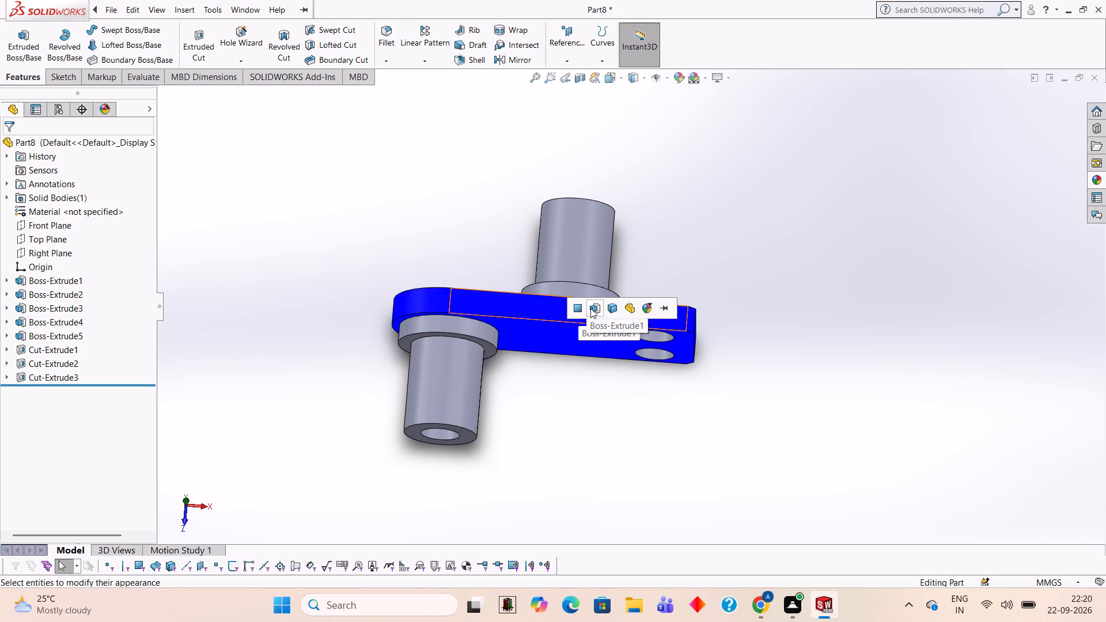
left_click(593, 308)
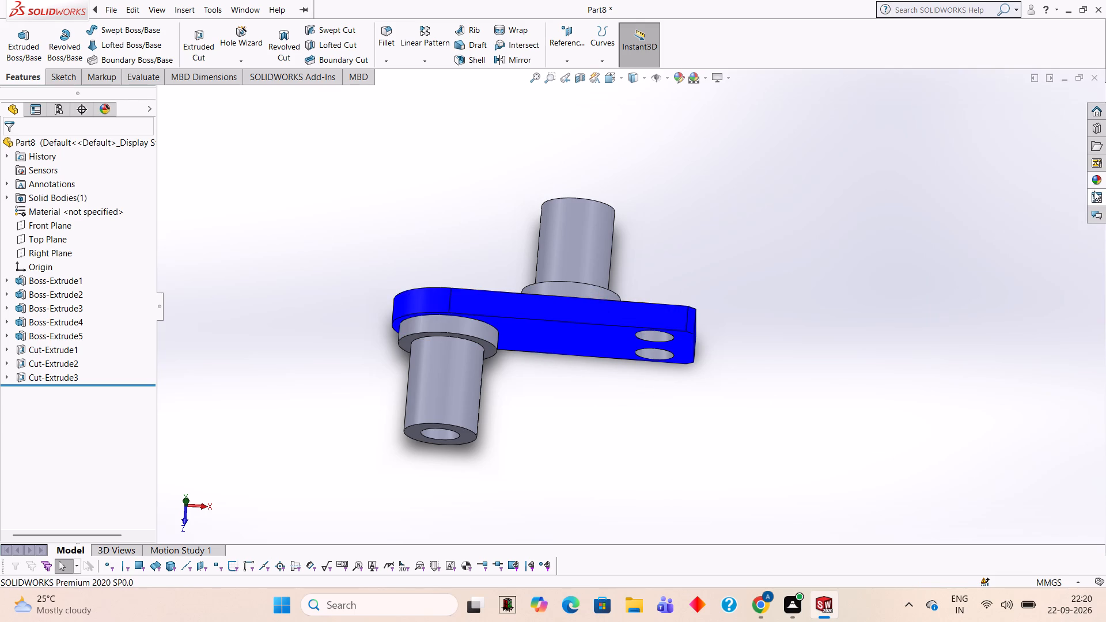
Apply the Red LED appearance to the extrude features of the rear and front 28 mm cylinders.
left_click(1097, 185)
left_click_drag(994, 312, 692, 267)
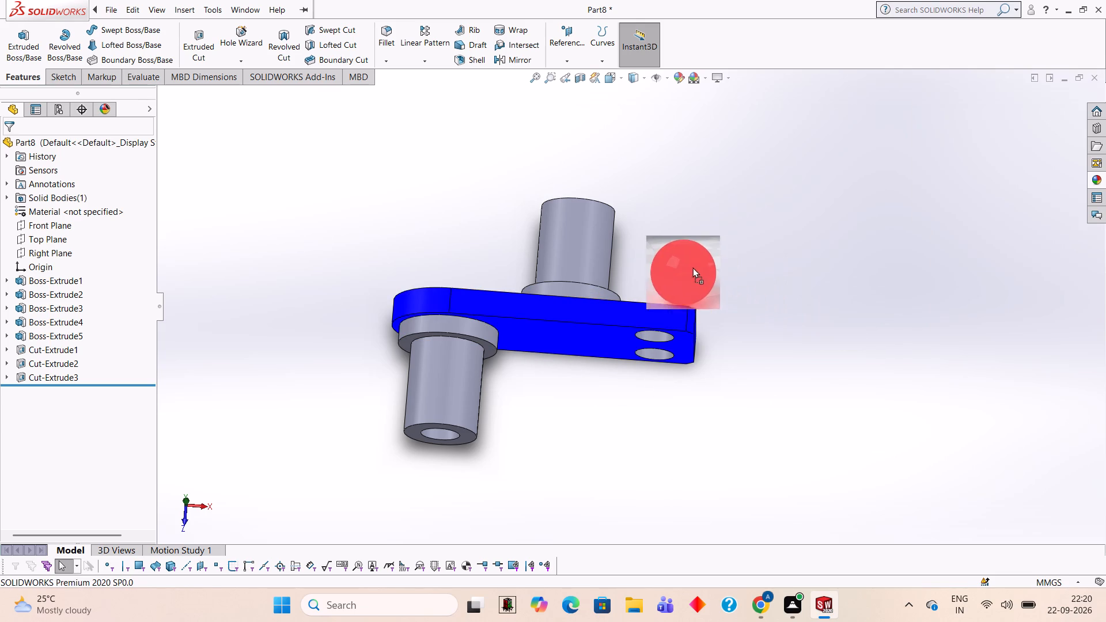
left_click_drag(692, 267, 600, 236)
left_click(600, 236)
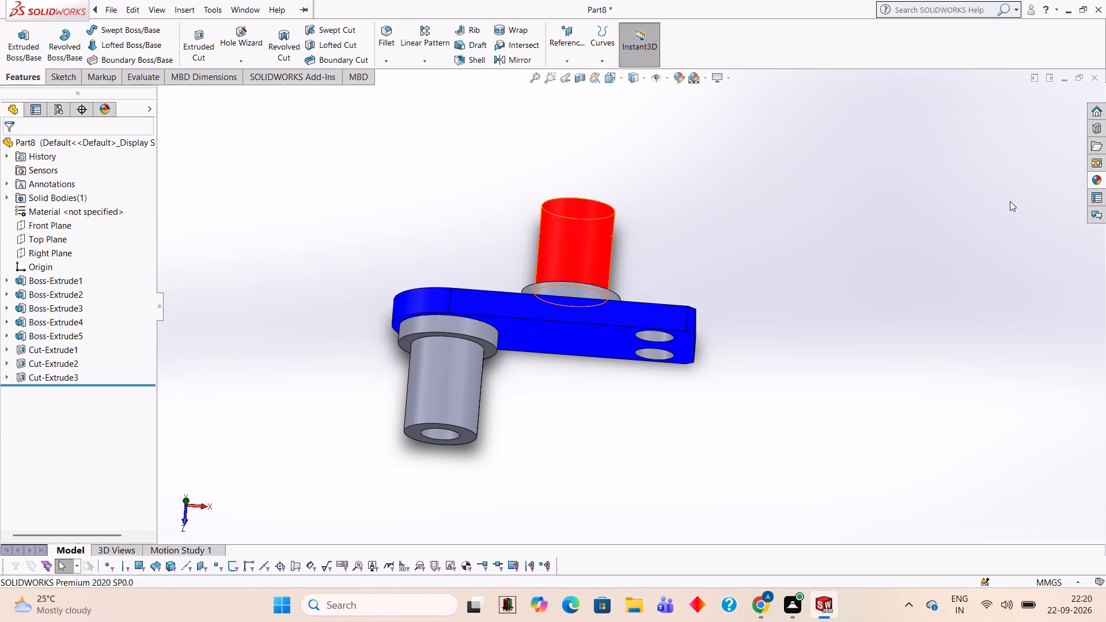
left_click(1099, 179)
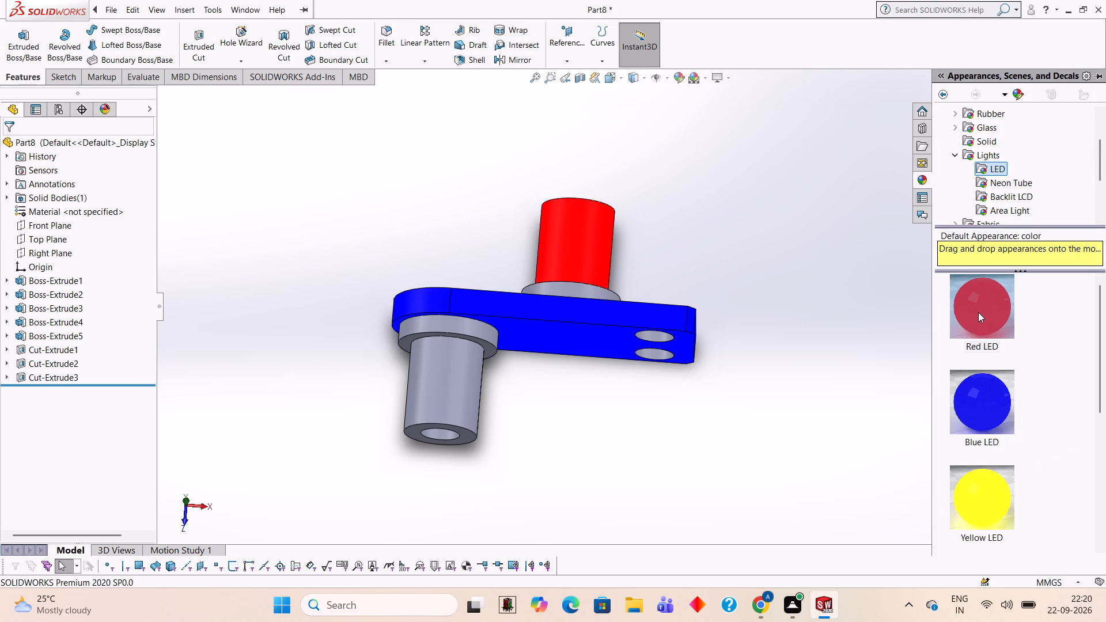
left_click_drag(979, 312, 459, 386)
left_click(459, 386)
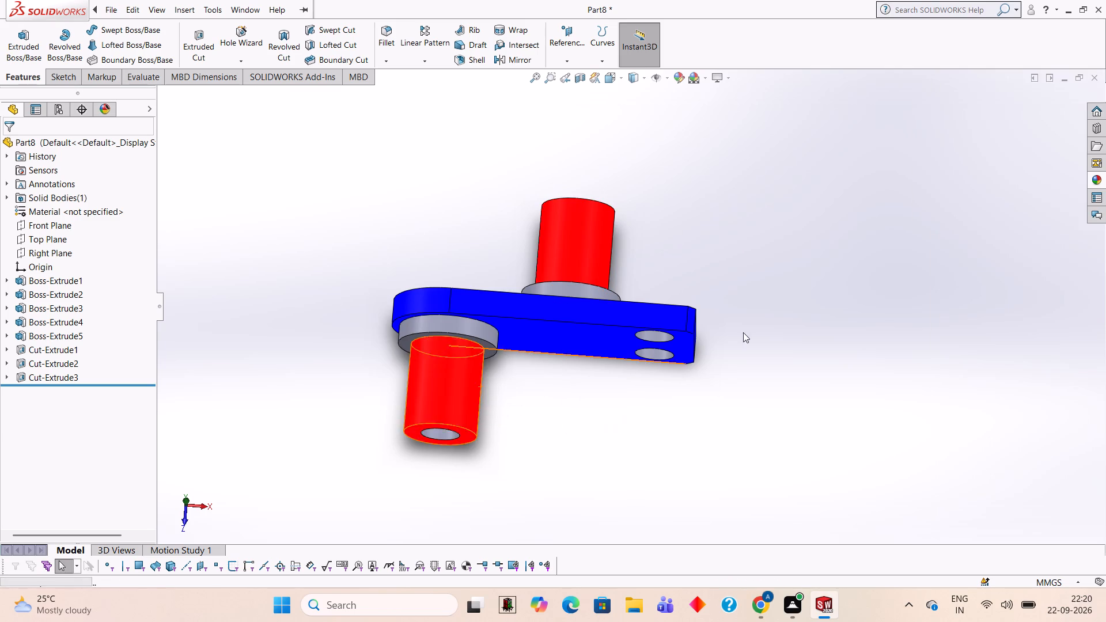
Apply the Yellow LED appearance to the extrude features of the front and rear 38 mm collars.
left_click(1092, 177)
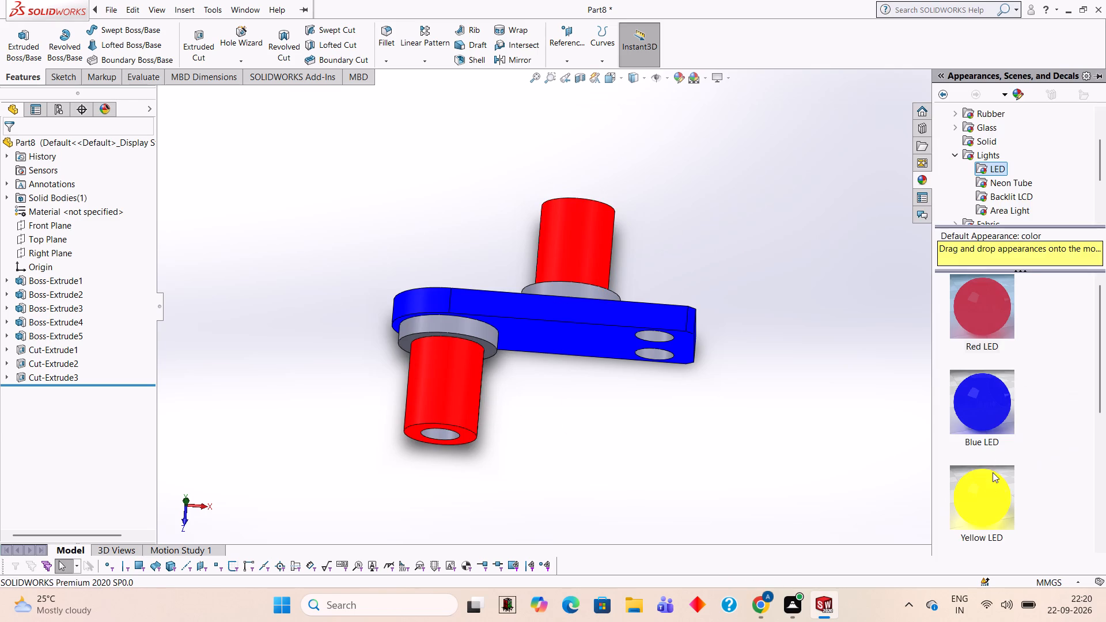
left_click_drag(988, 482, 474, 321)
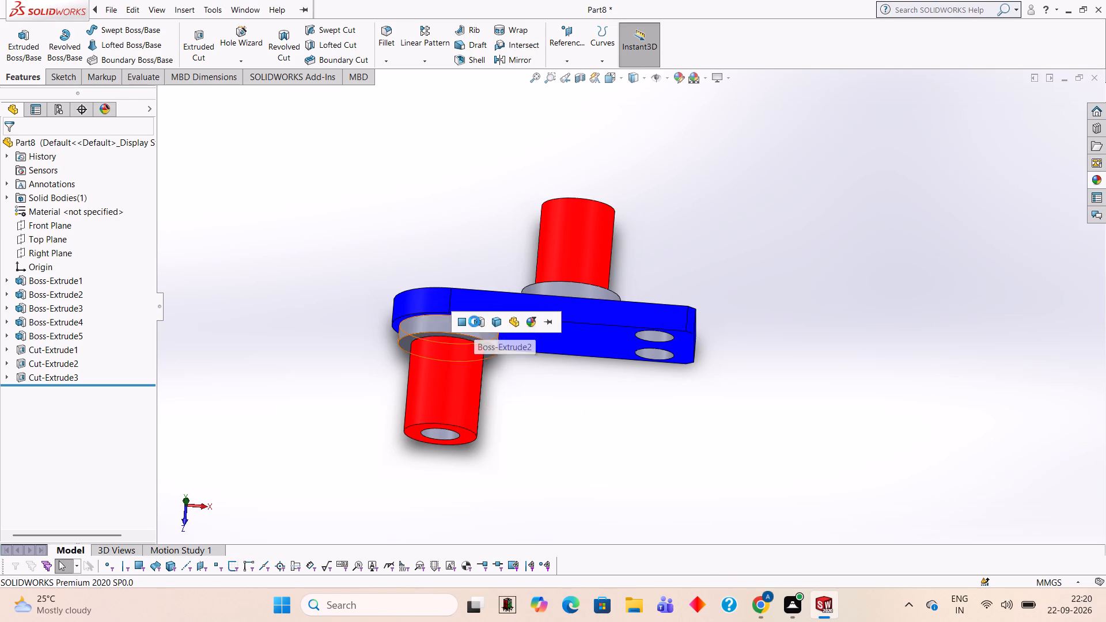
left_click(474, 321)
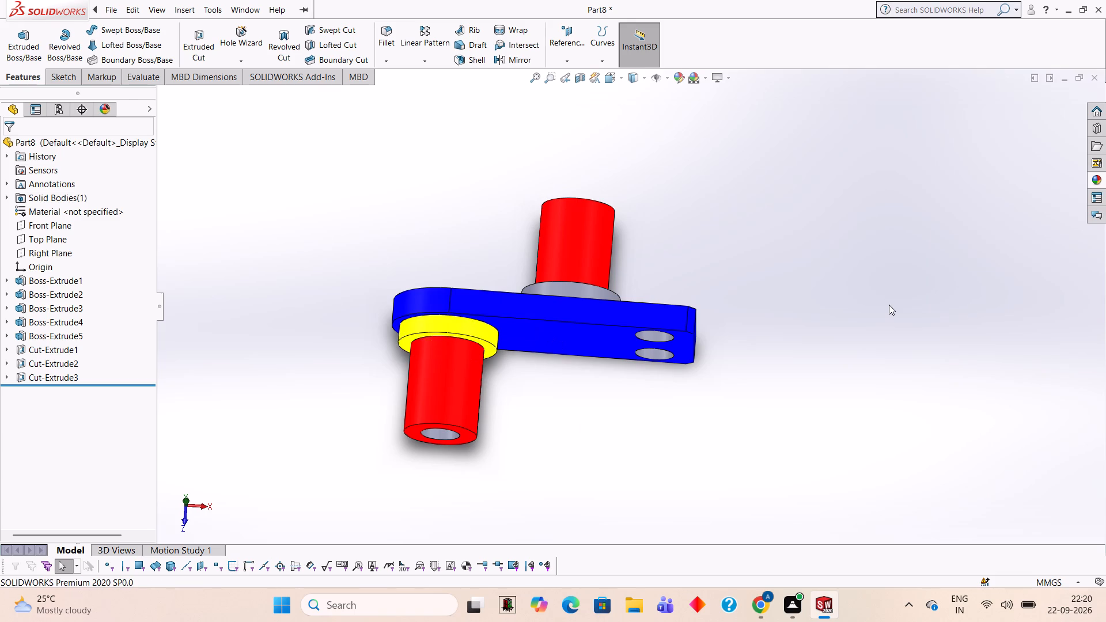
left_click_drag(715, 208, 722, 309)
middle_click_drag(733, 257, 728, 376)
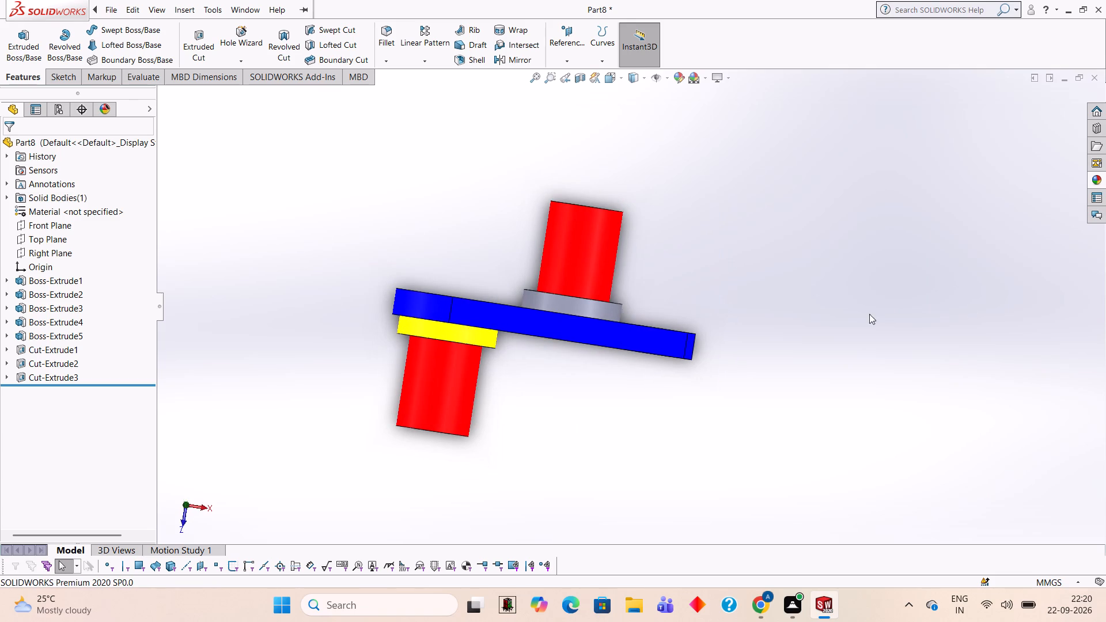
left_click(1102, 176)
left_click_drag(988, 479, 582, 294)
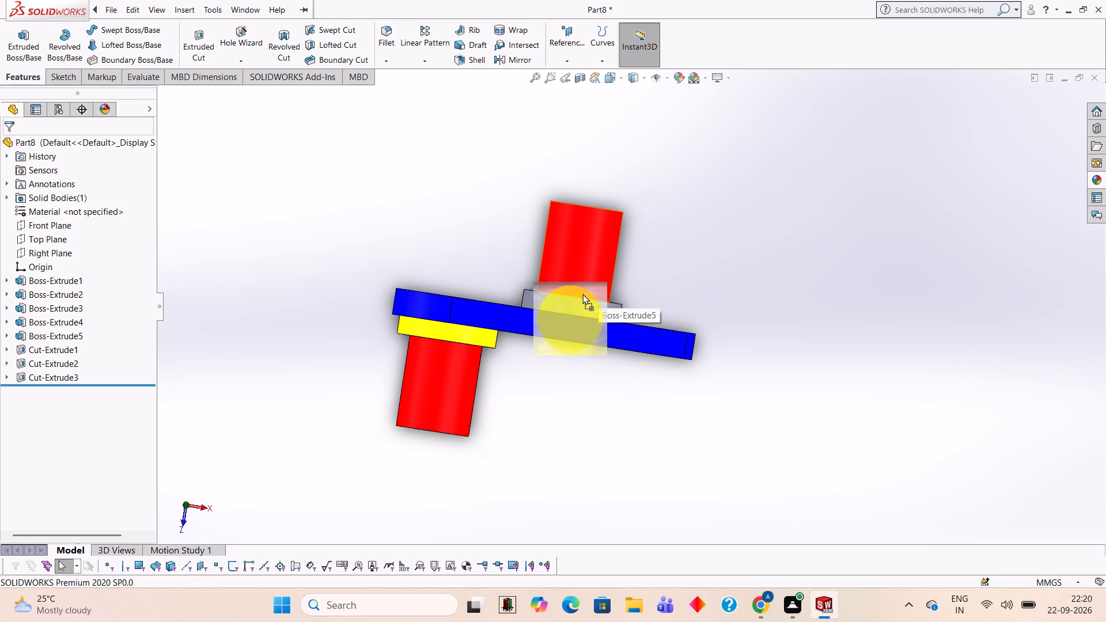
left_click_drag(582, 294, 608, 302)
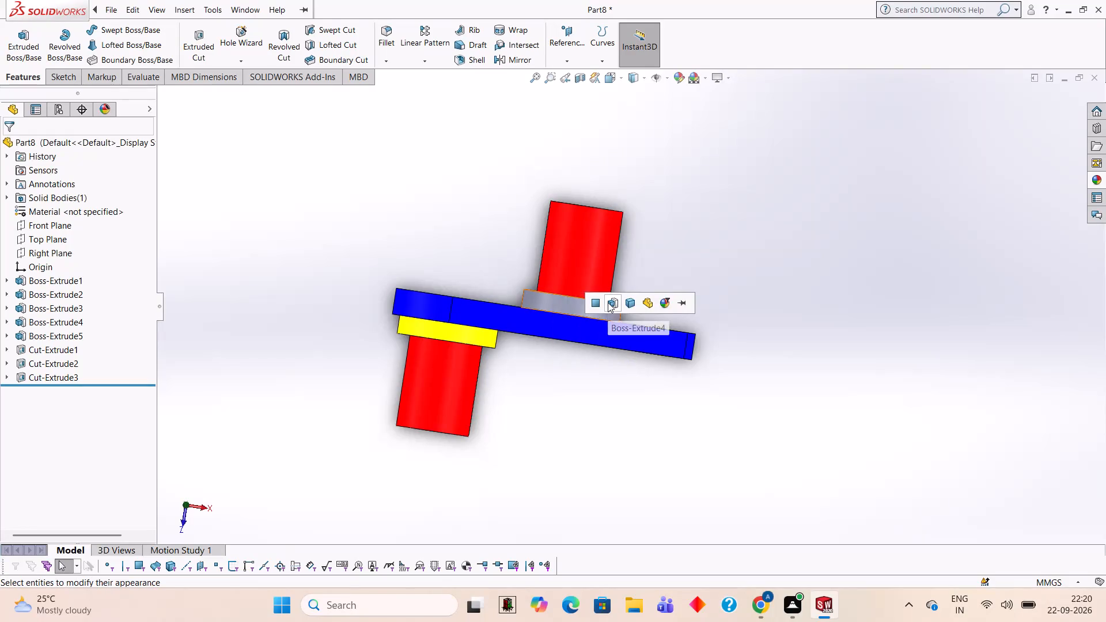
left_click(608, 302)
Apply the Green LED appearance to the cut feature of the two holes near the plate's chamfered end.
middle_click_drag(719, 402, 728, 298)
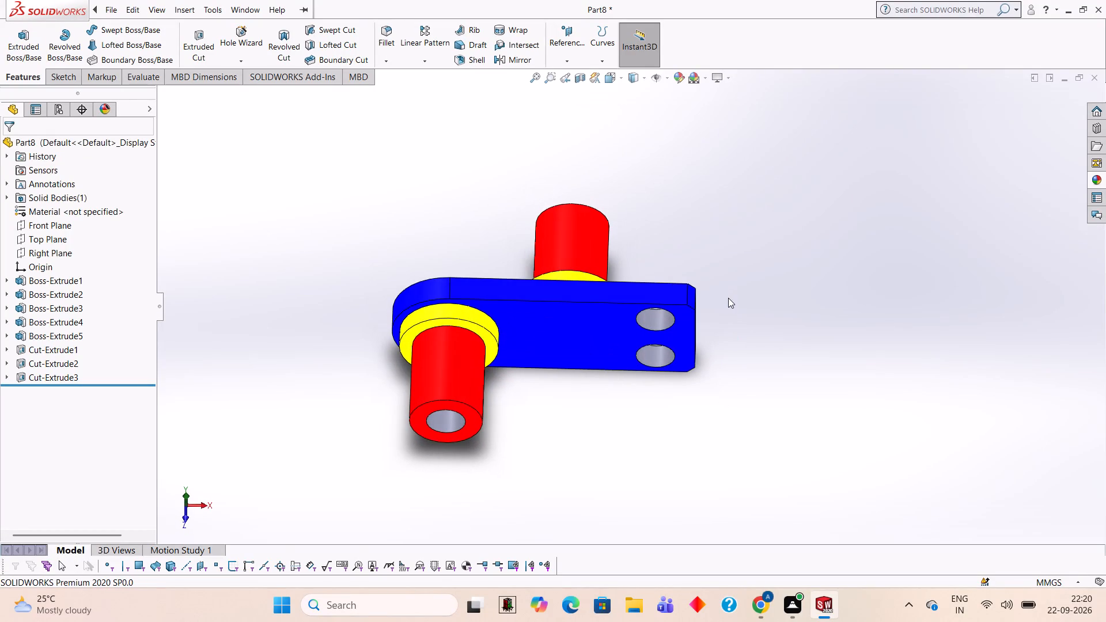
left_click(1096, 177)
scroll(1011, 437, "down", 3)
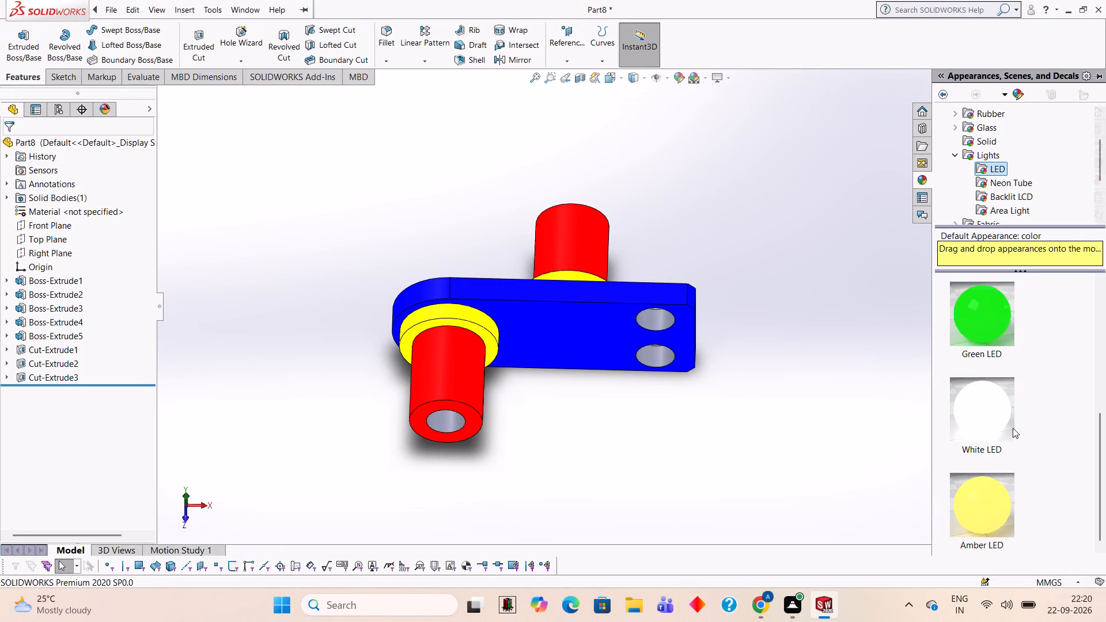
left_click_drag(974, 320, 646, 341)
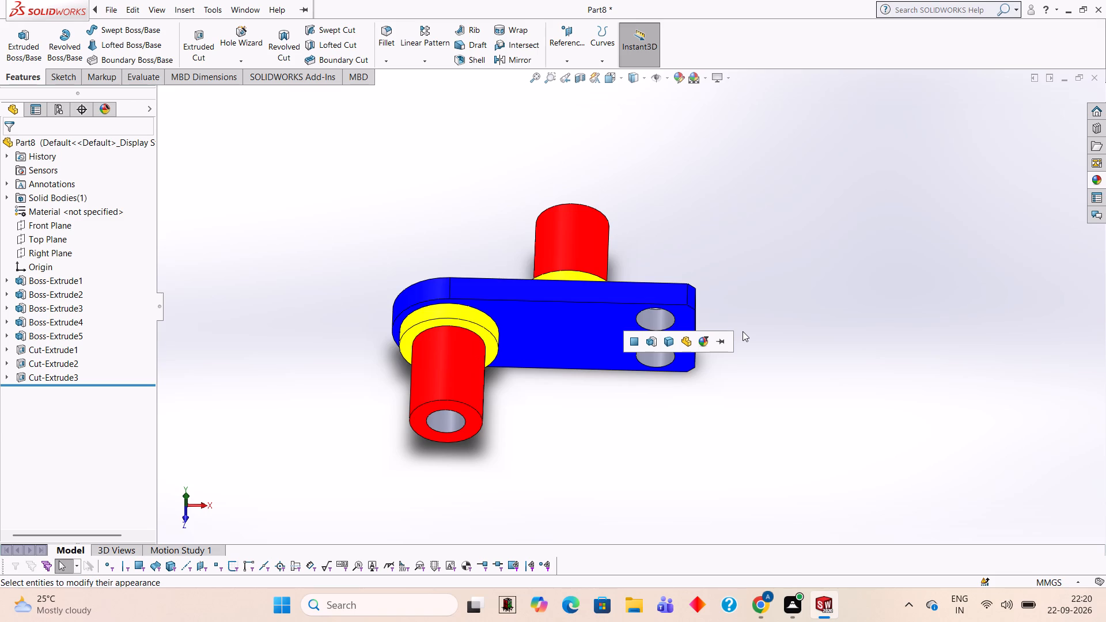
middle_click_drag(883, 413, 895, 336)
scroll(891, 385, "up", 1)
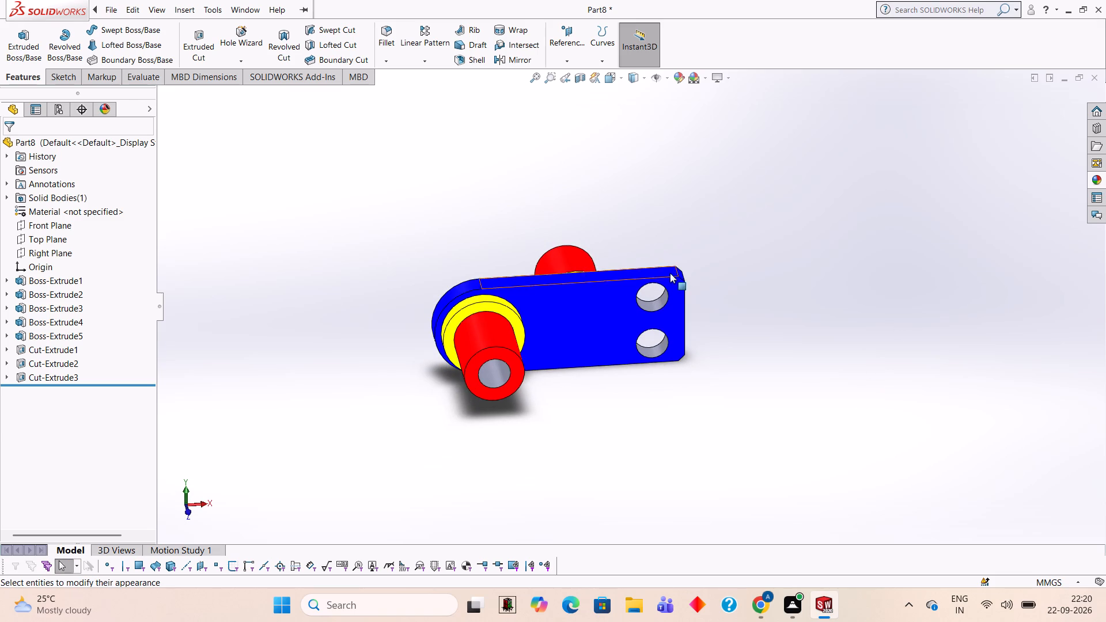
scroll(672, 272, "down", 3)
left_click(1101, 184)
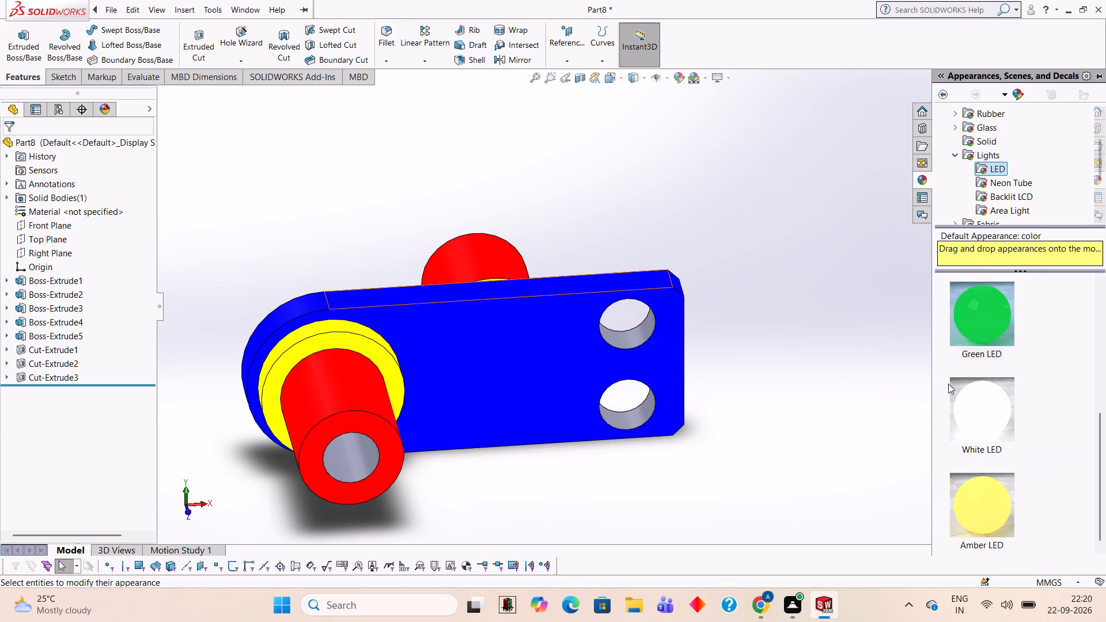
left_click_drag(984, 322, 637, 343)
left_click(637, 343)
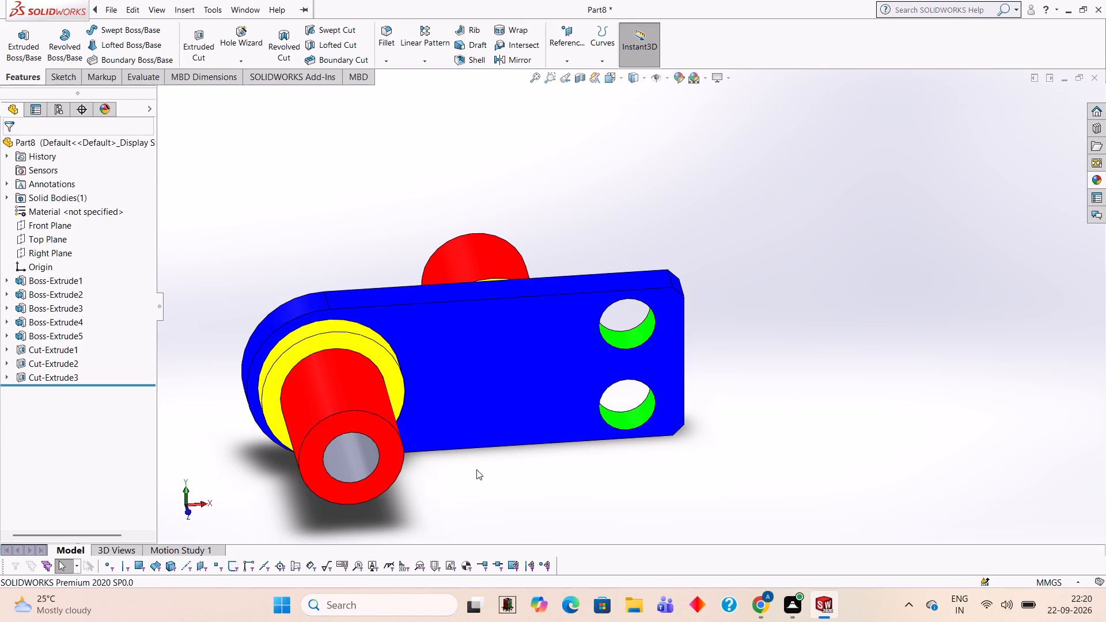
Apply the Green LED appearance to the cut feature of the front cylinder's 15 mm bore.
left_click(1101, 180)
left_click_drag(993, 317, 357, 472)
left_click(357, 472)
middle_click_drag(763, 307, 798, 556)
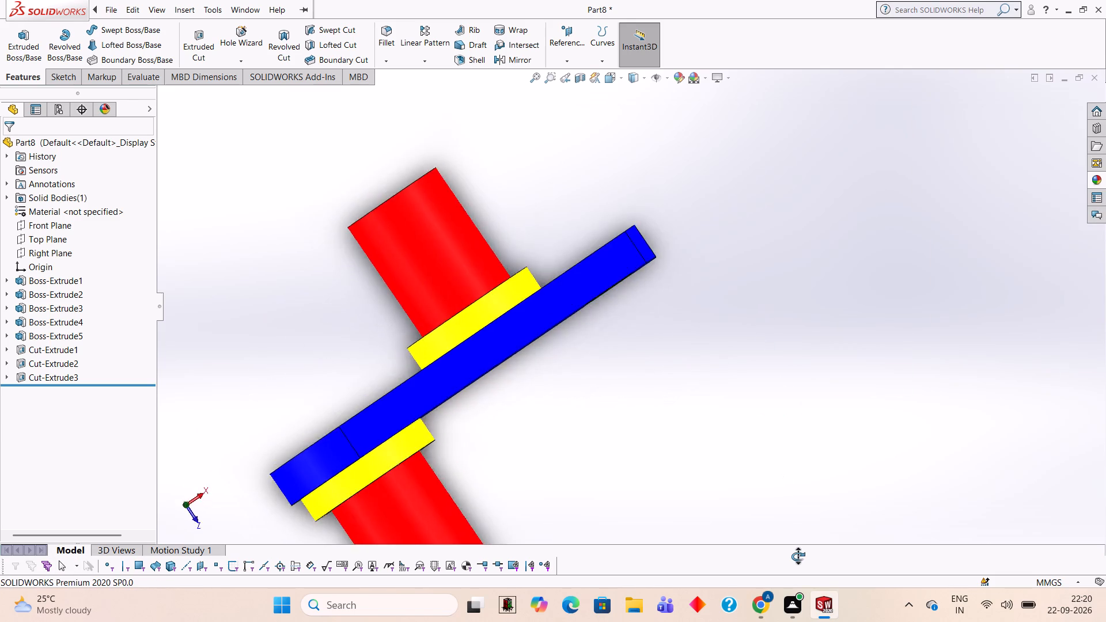
Apply the Green LED appearance to the bore of the rear 28 mm cylinder.
middle_click_drag(798, 556, 953, 343)
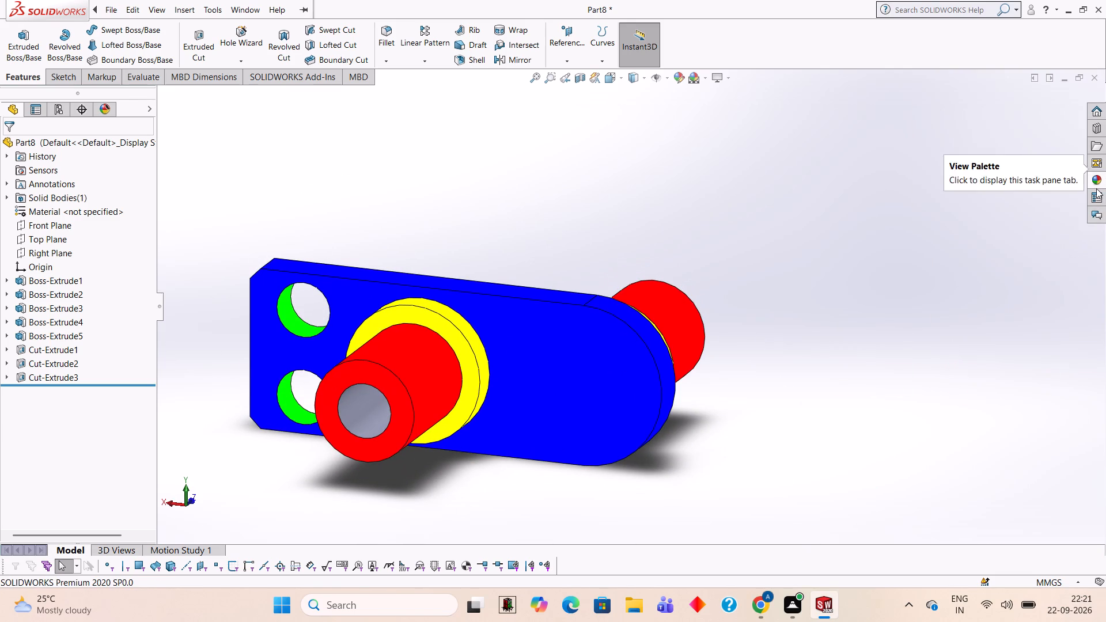
left_click(1096, 188)
left_click_drag(988, 314, 377, 401)
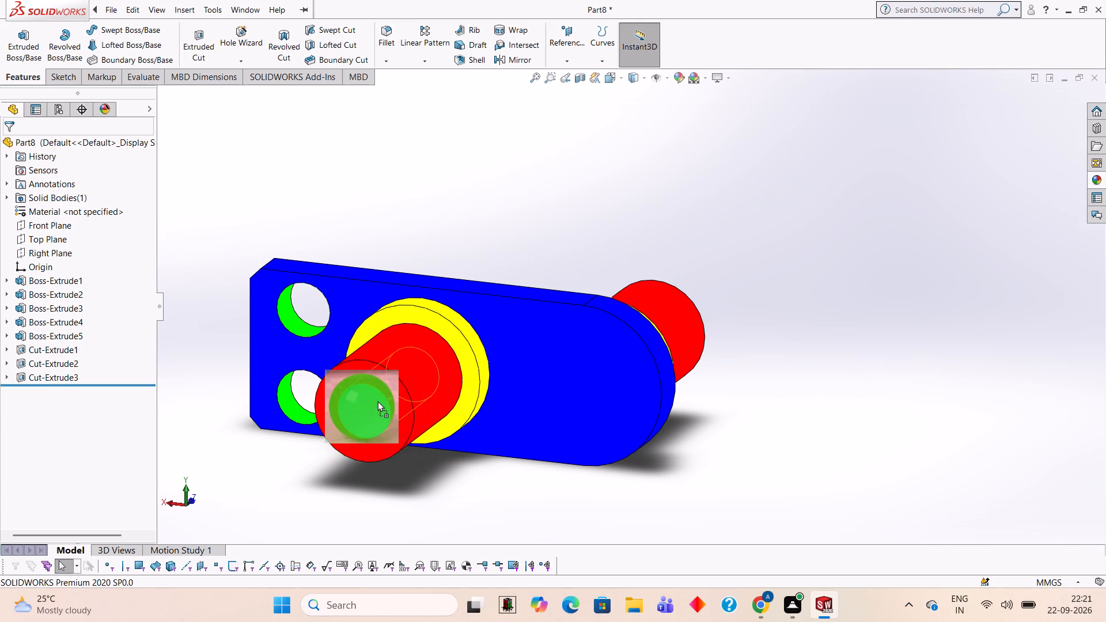
left_click_drag(377, 401, 382, 415)
left_click(382, 415)
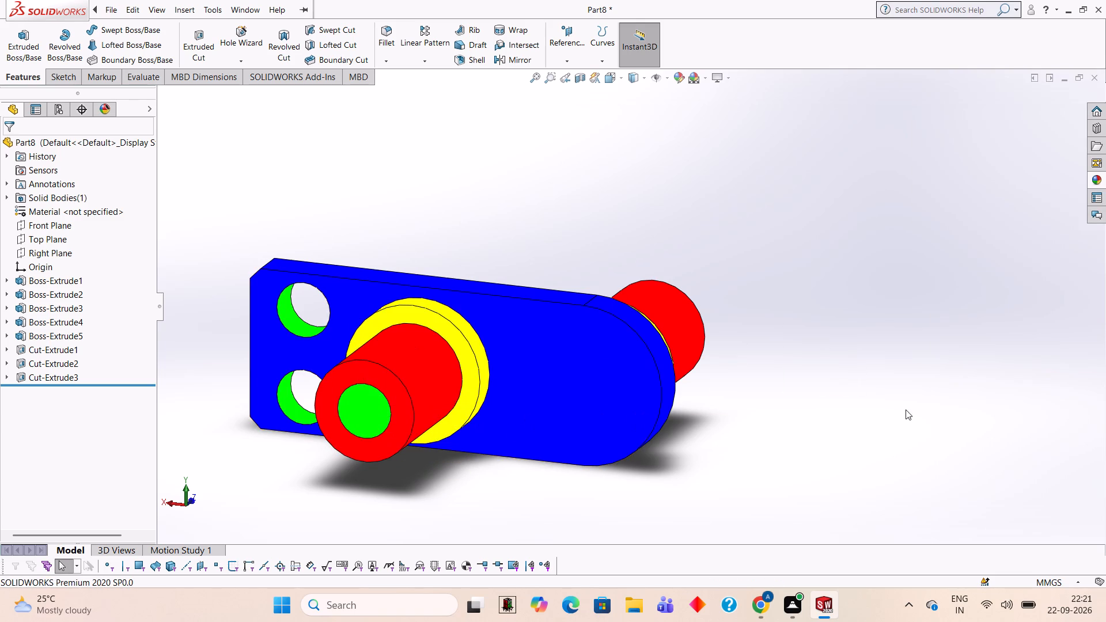
Examine the coloured part from all sides, checking the plate, collars, cylinders, bores and plate holes.
middle_click_drag(908, 414, 702, 442)
middle_click_drag(789, 318, 809, 464)
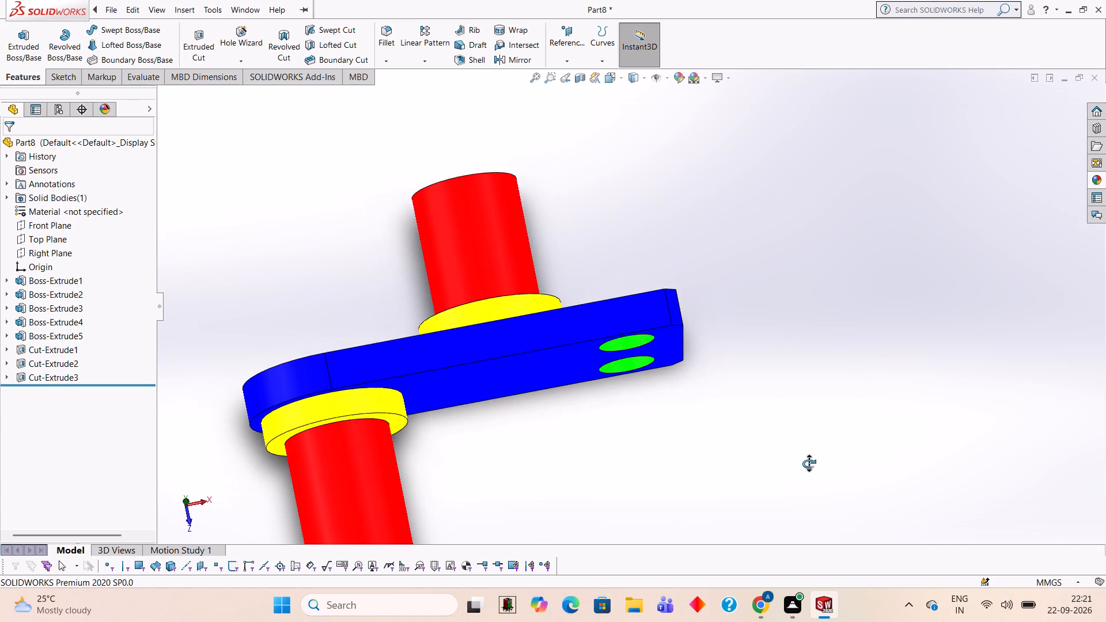
middle_click_drag(809, 464, 809, 464)
middle_click_drag(811, 294, 791, 377)
scroll(790, 377, "up", 2)
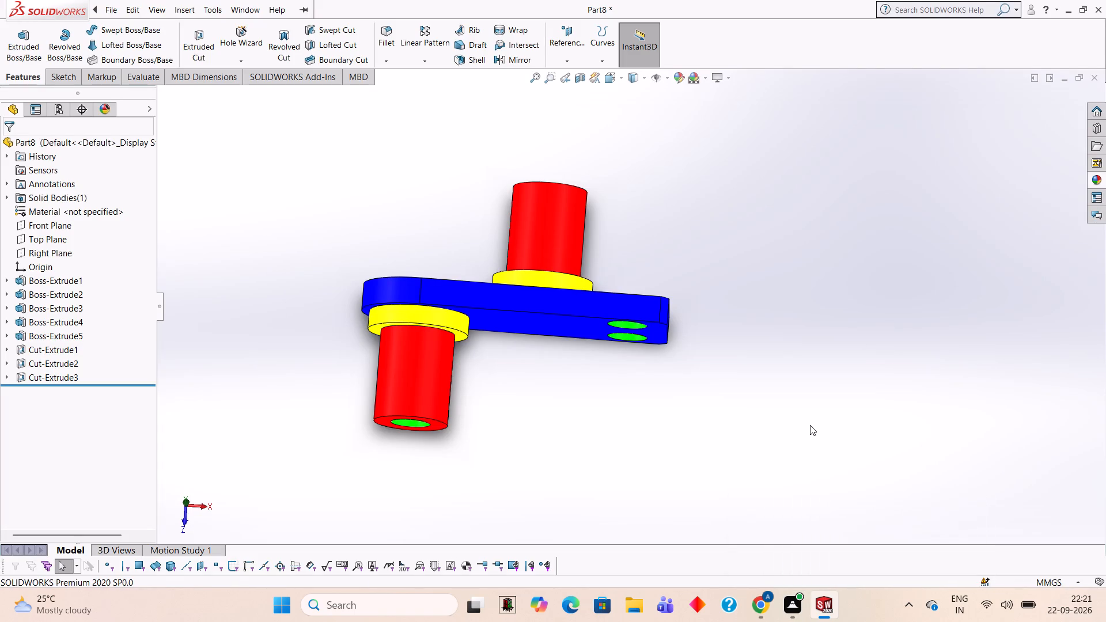
middle_click_drag(726, 412, 735, 301)
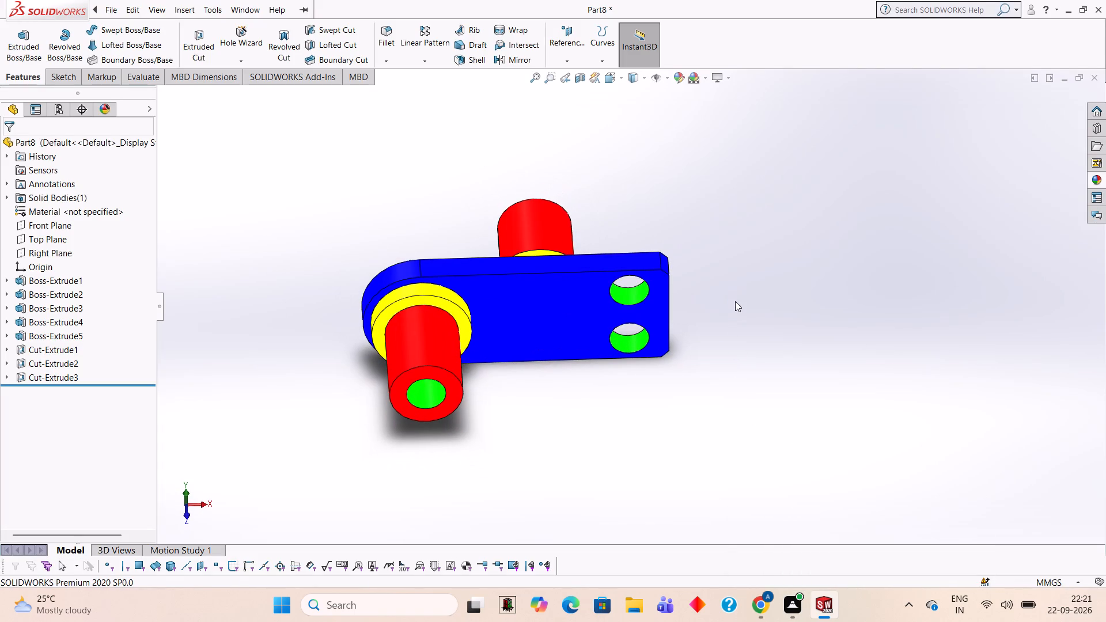
middle_click_drag(679, 399, 722, 202)
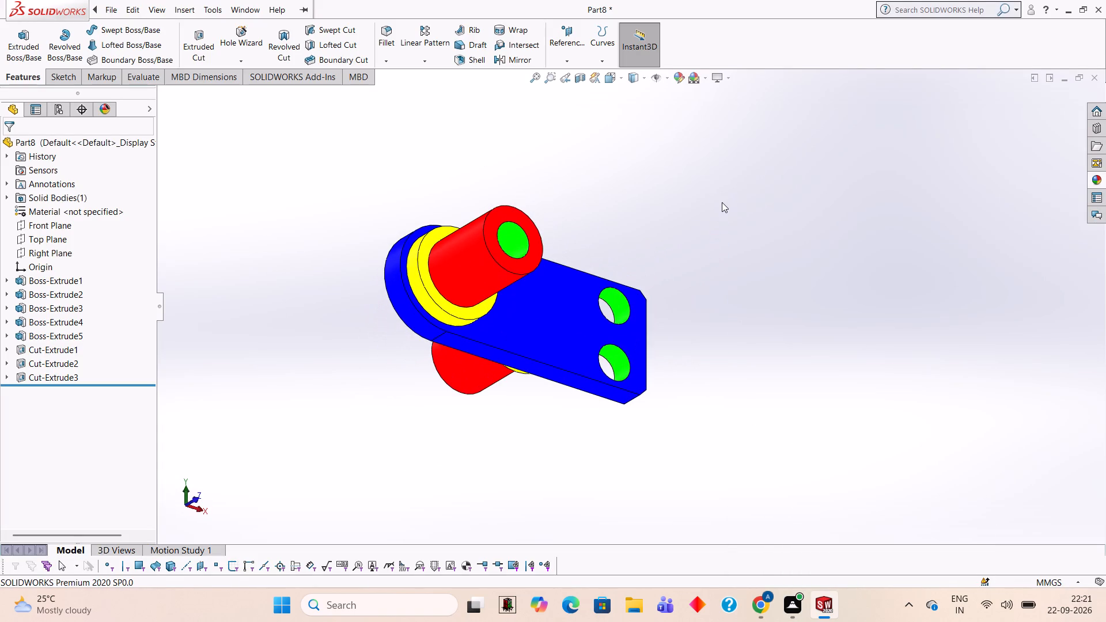
middle_click_drag(645, 221, 801, 262)
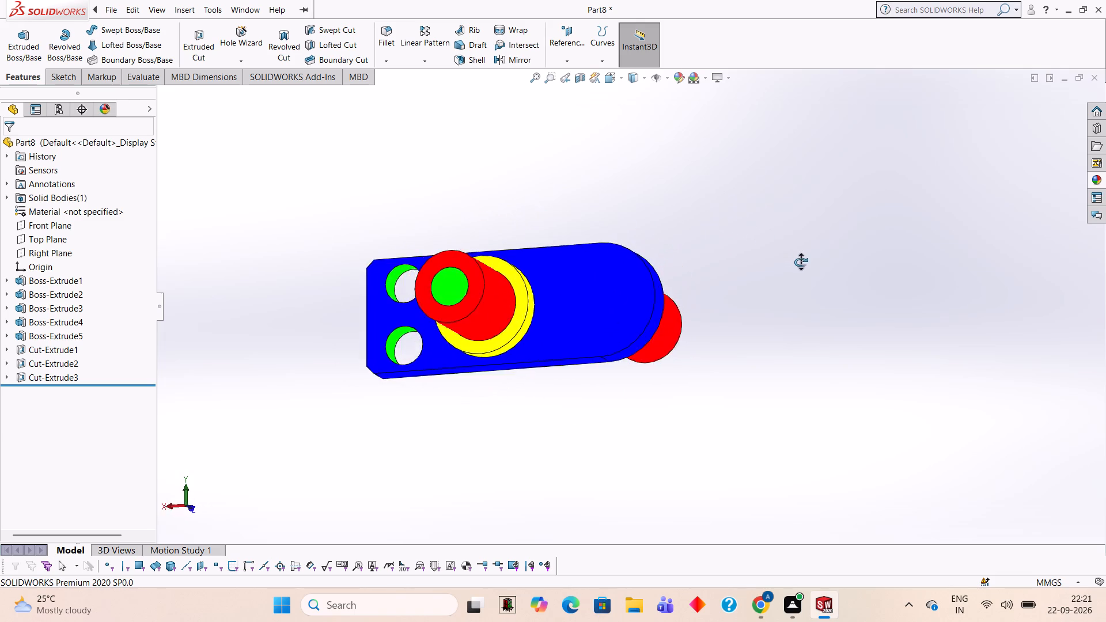
middle_click_drag(801, 262, 686, 239)
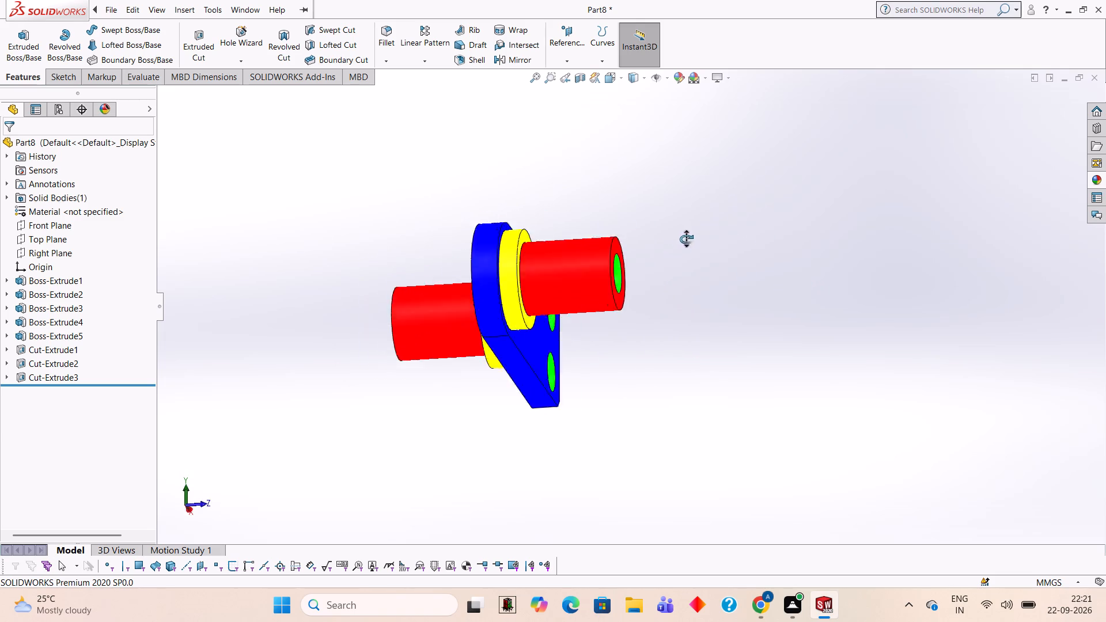
middle_click_drag(686, 239, 569, 218)
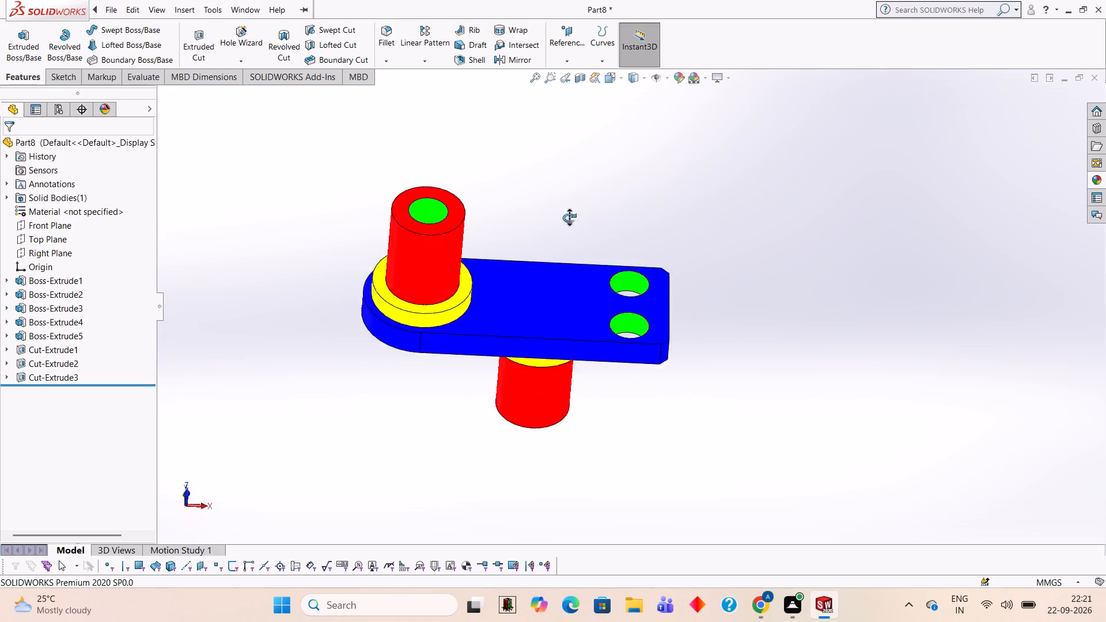
middle_click_drag(569, 218, 532, 276)
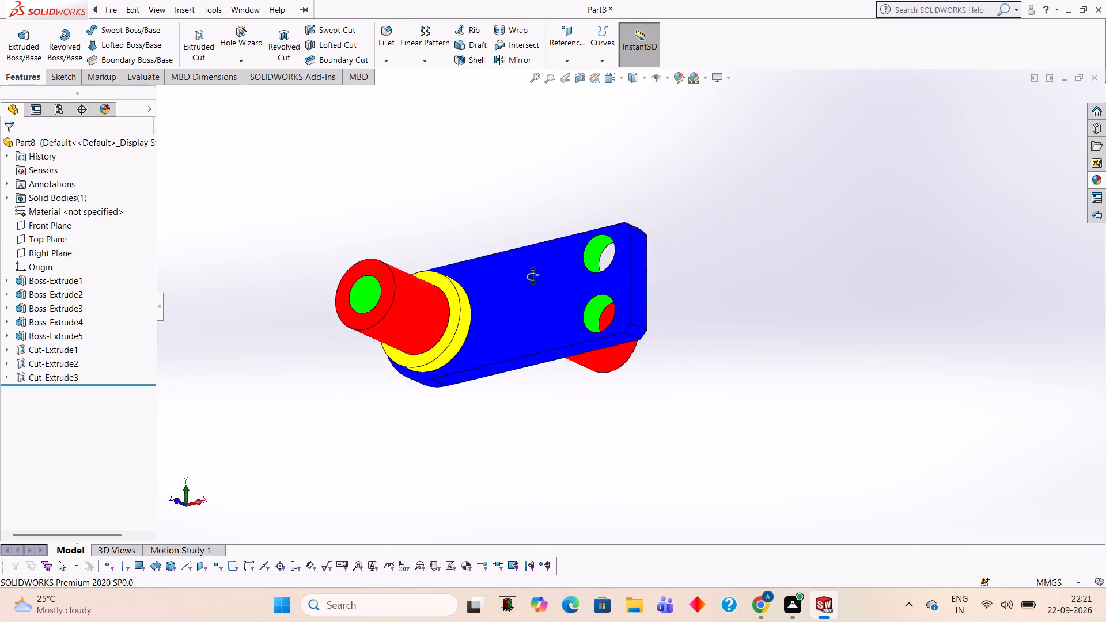
middle_click_drag(532, 276, 496, 253)
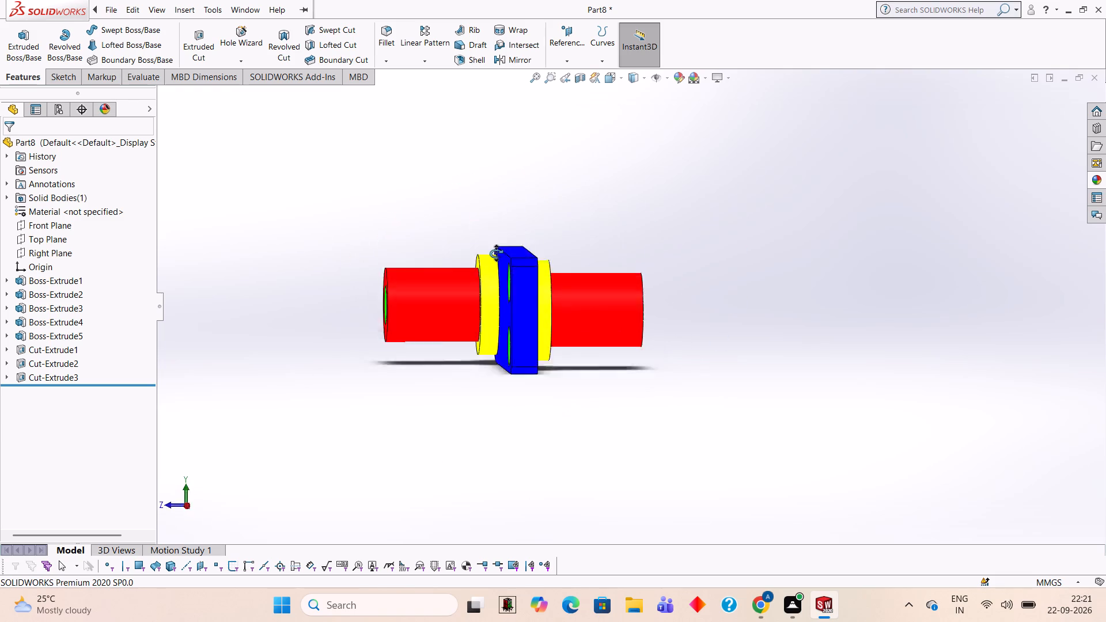
middle_click_drag(496, 253, 801, 254)
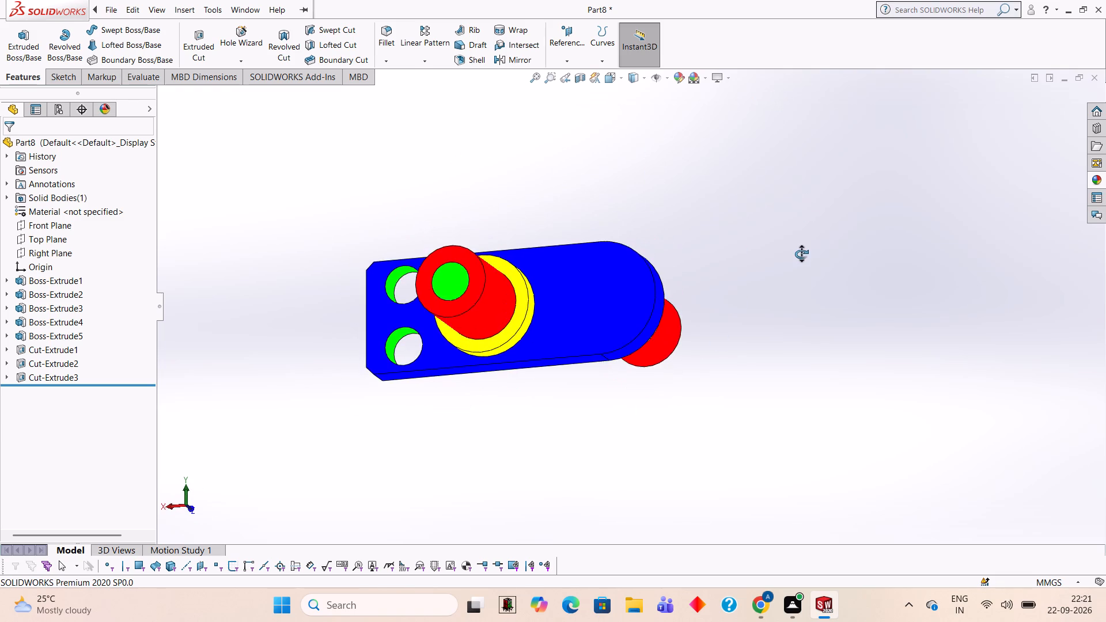
middle_click_drag(801, 254, 588, 275)
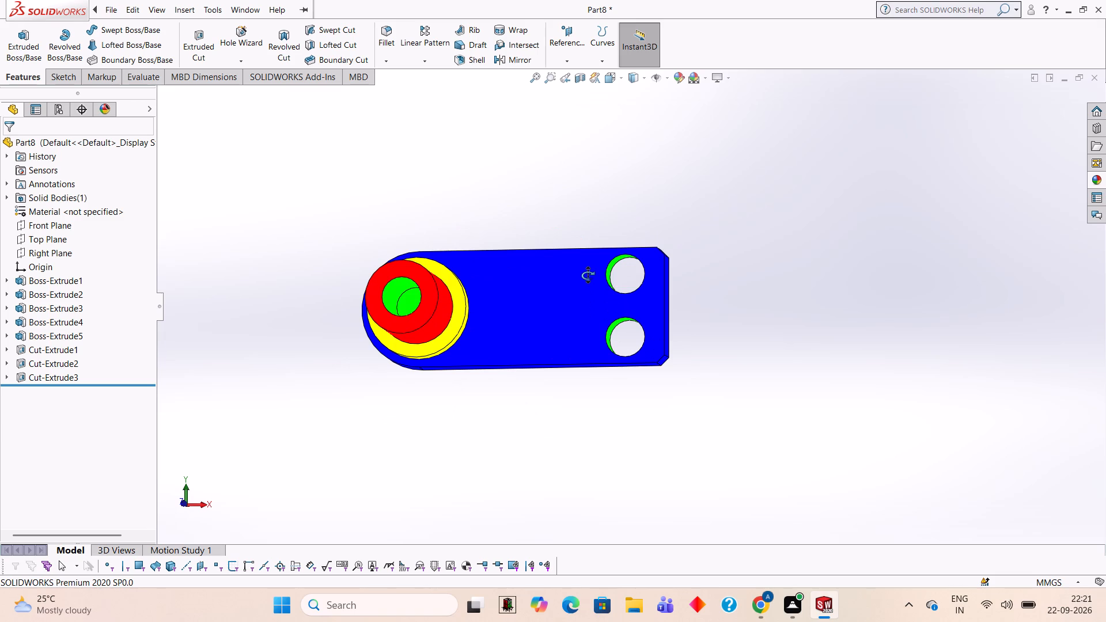
middle_click_drag(588, 275, 733, 117)
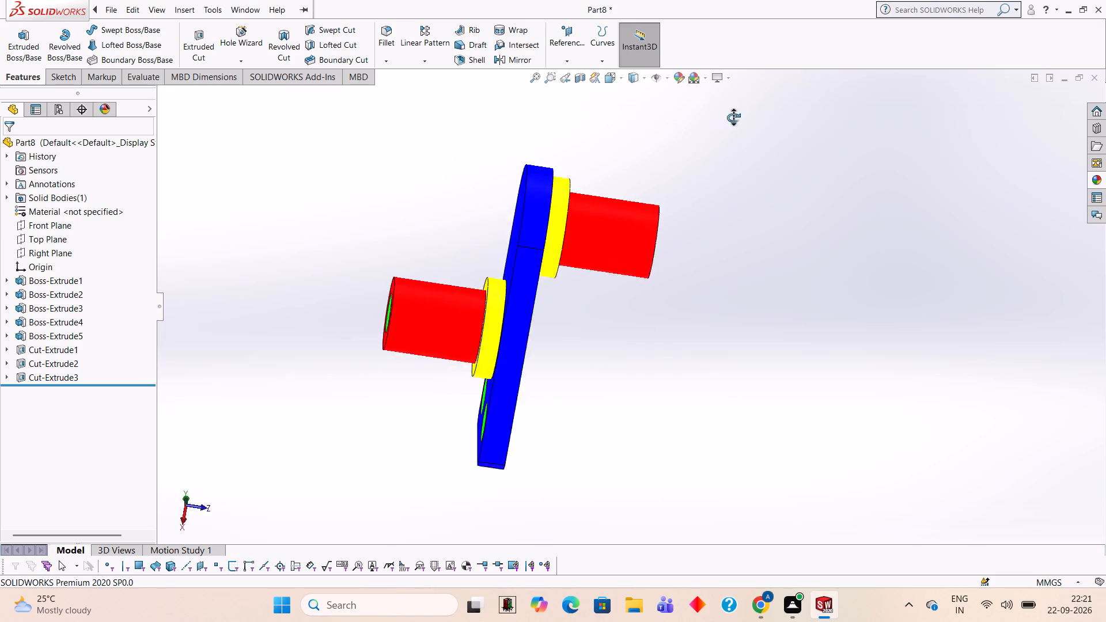
middle_click_drag(733, 117, 786, 105)
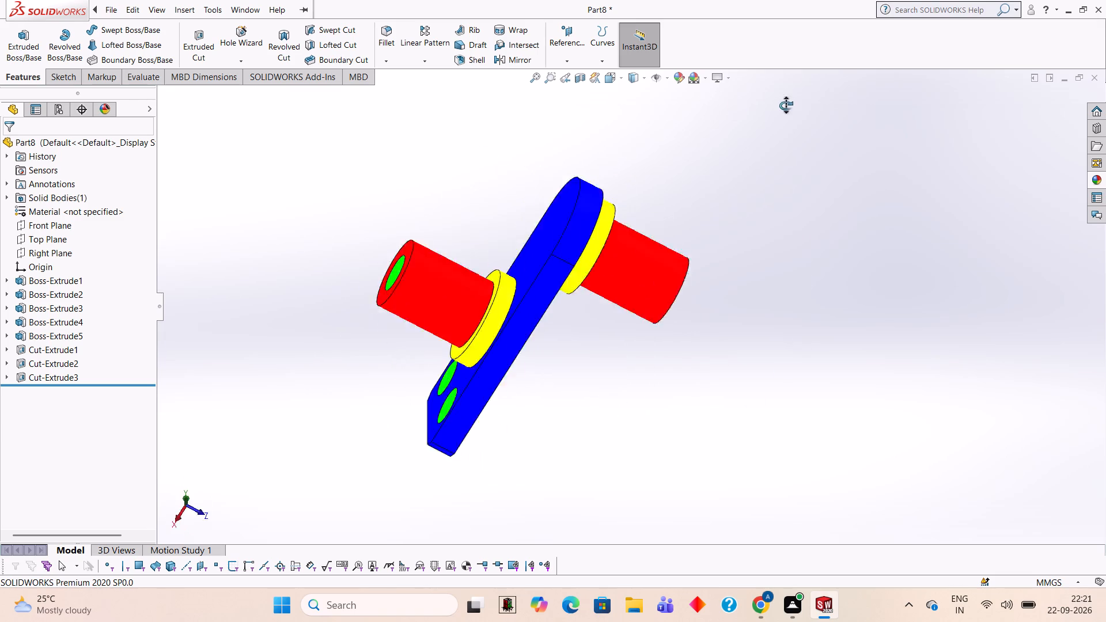
middle_click_drag(786, 105, 764, 168)
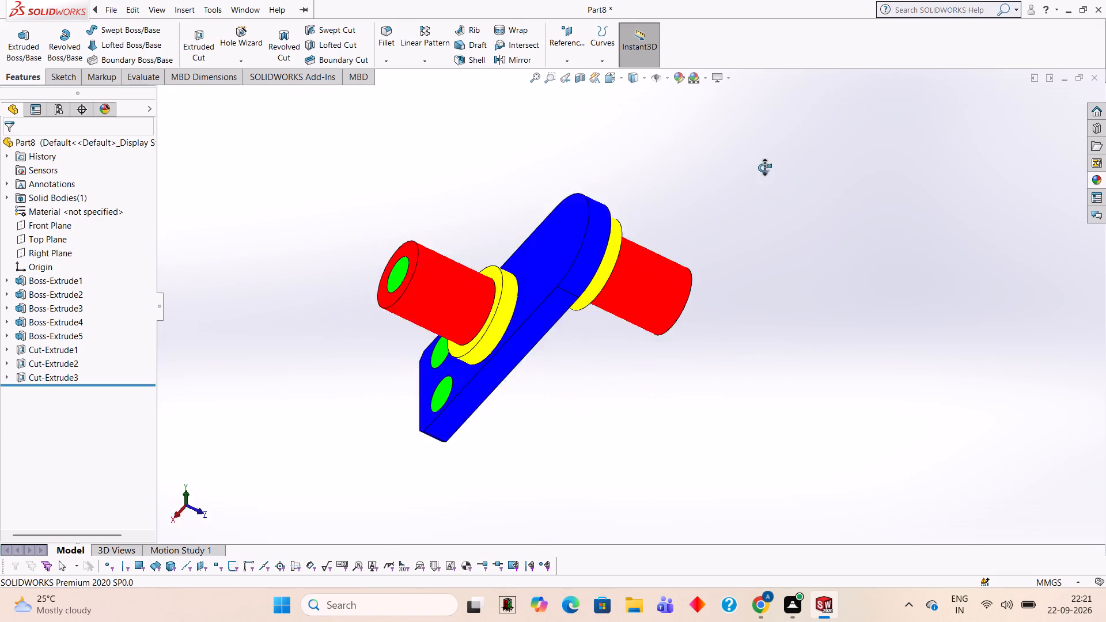
middle_click_drag(764, 168, 774, 404)
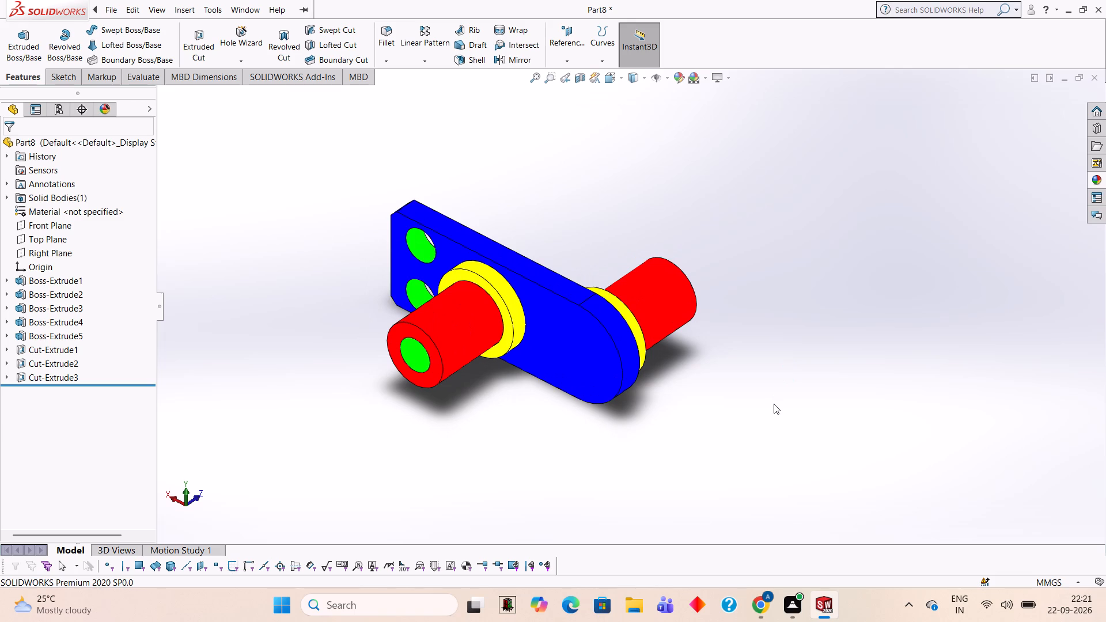
middle_click_drag(772, 390, 862, 402)
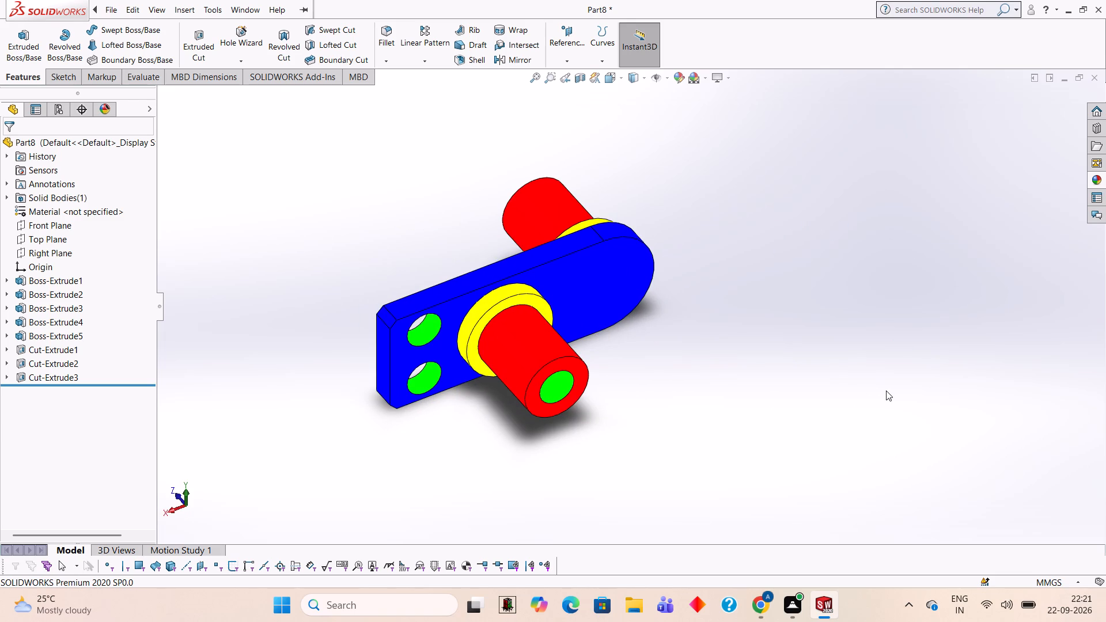
middle_click_drag(872, 328, 876, 210)
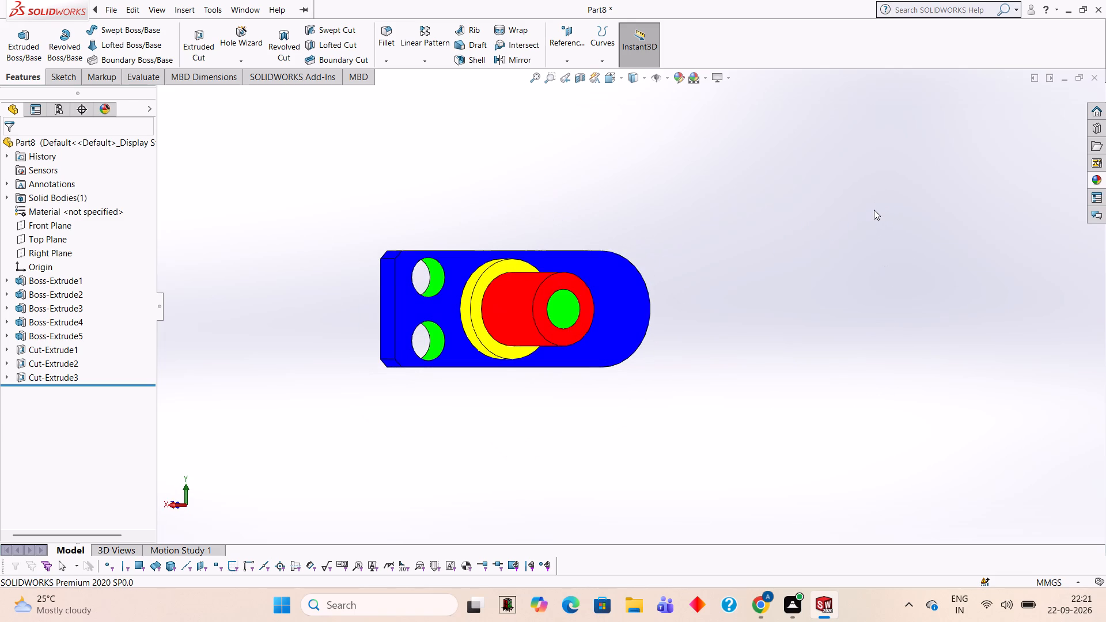
scroll(719, 194, "up", 1)
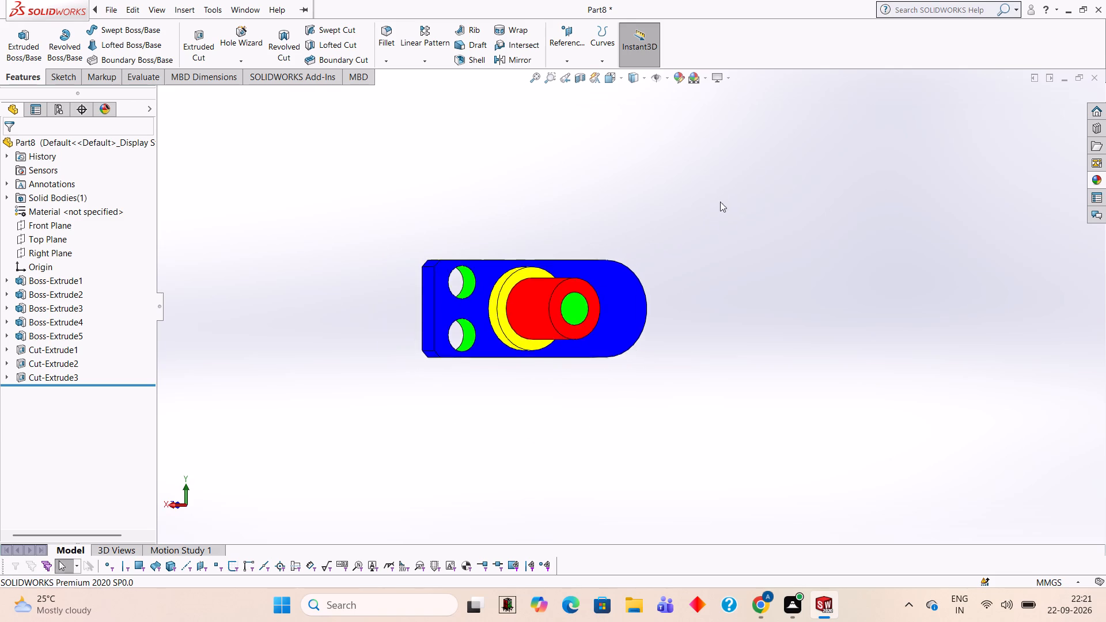
middle_click_drag(722, 224, 795, 102)
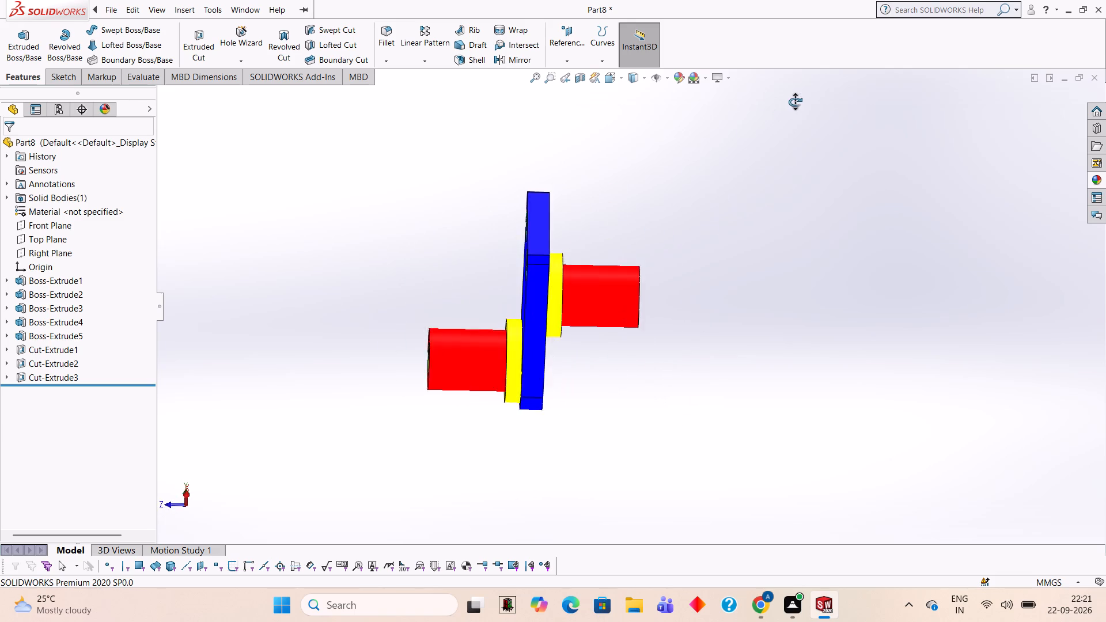
middle_click_drag(795, 102, 707, 190)
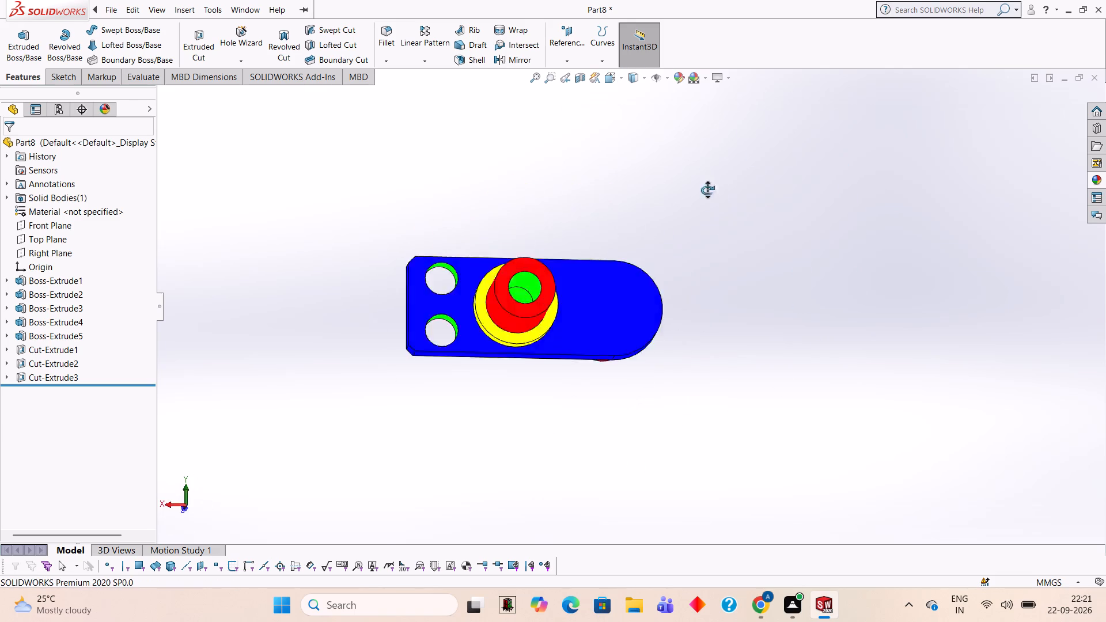
middle_click_drag(707, 190, 745, 369)
middle_click_drag(791, 332, 743, 335)
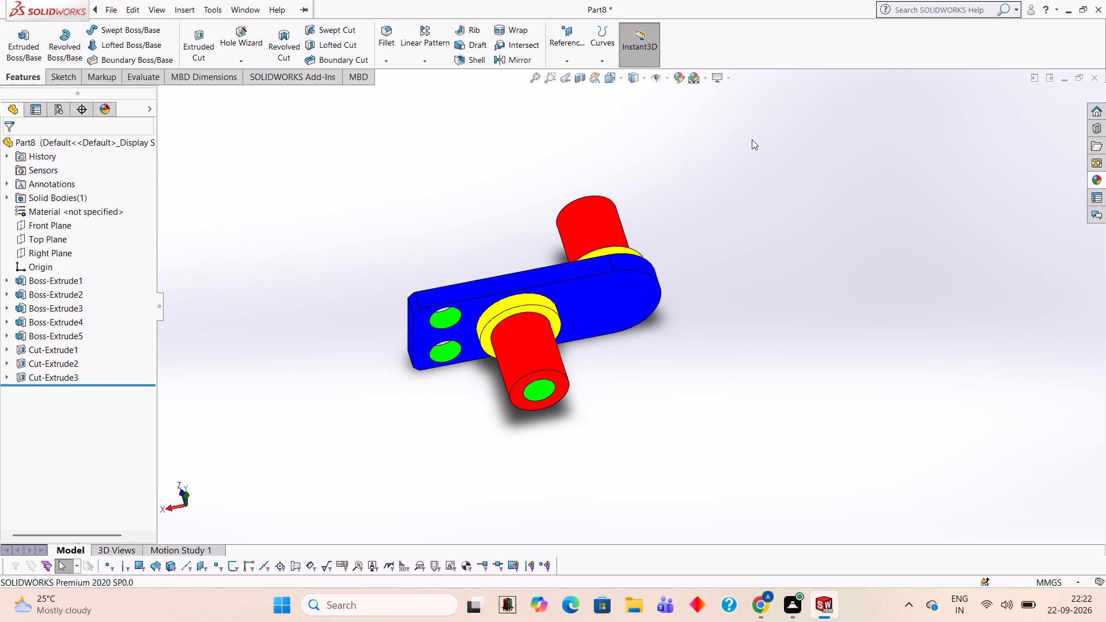
middle_click_drag(741, 356, 737, 320)
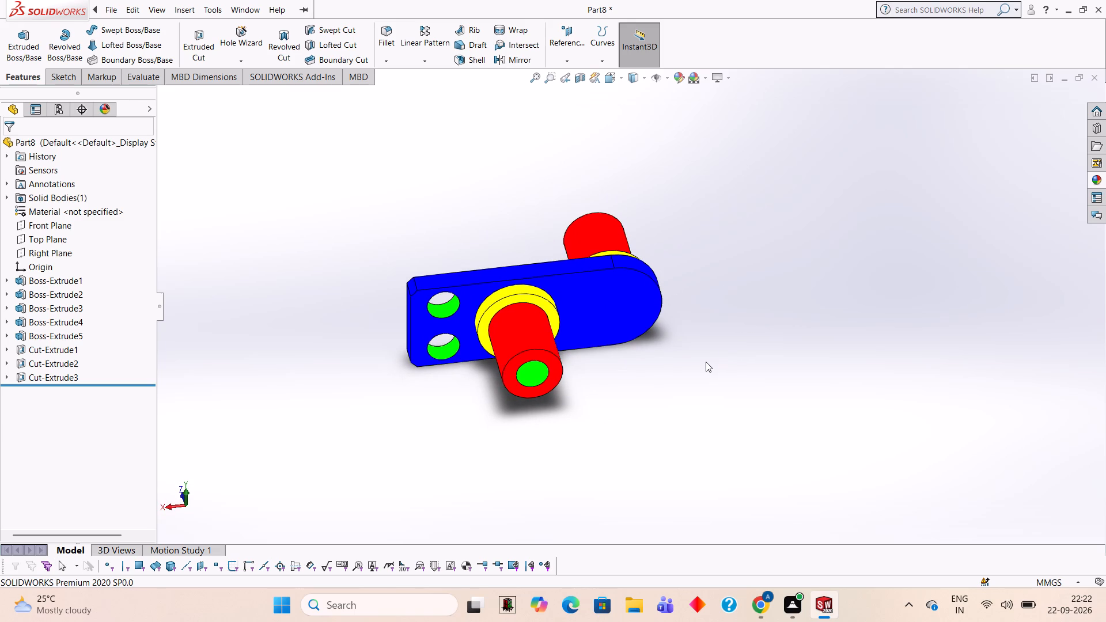
middle_click_drag(706, 362, 704, 332)
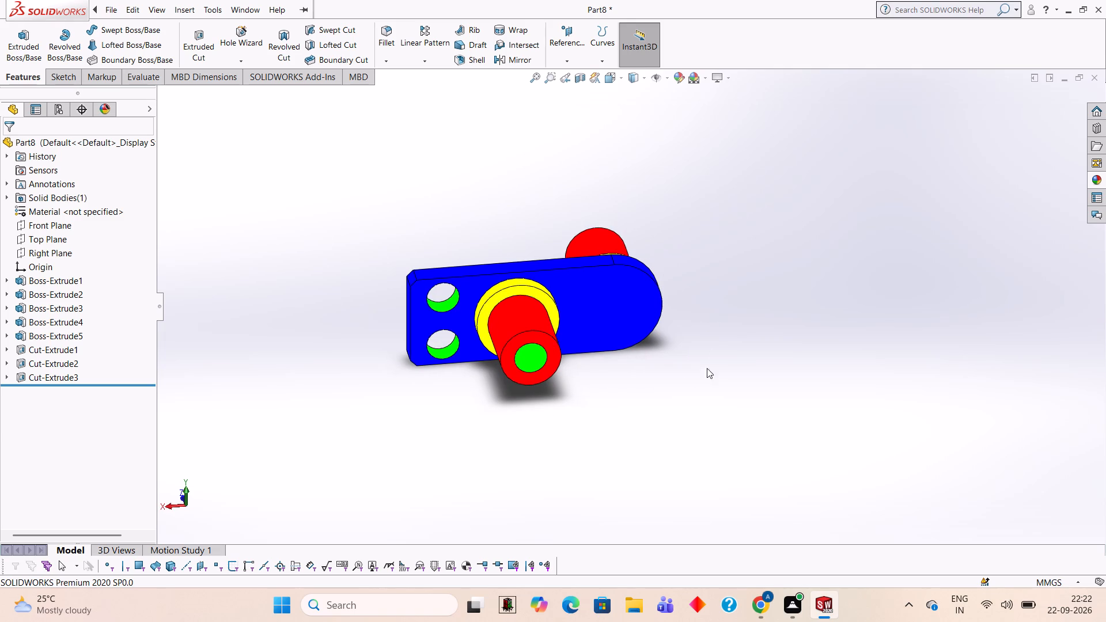
middle_click_drag(685, 379, 702, 287)
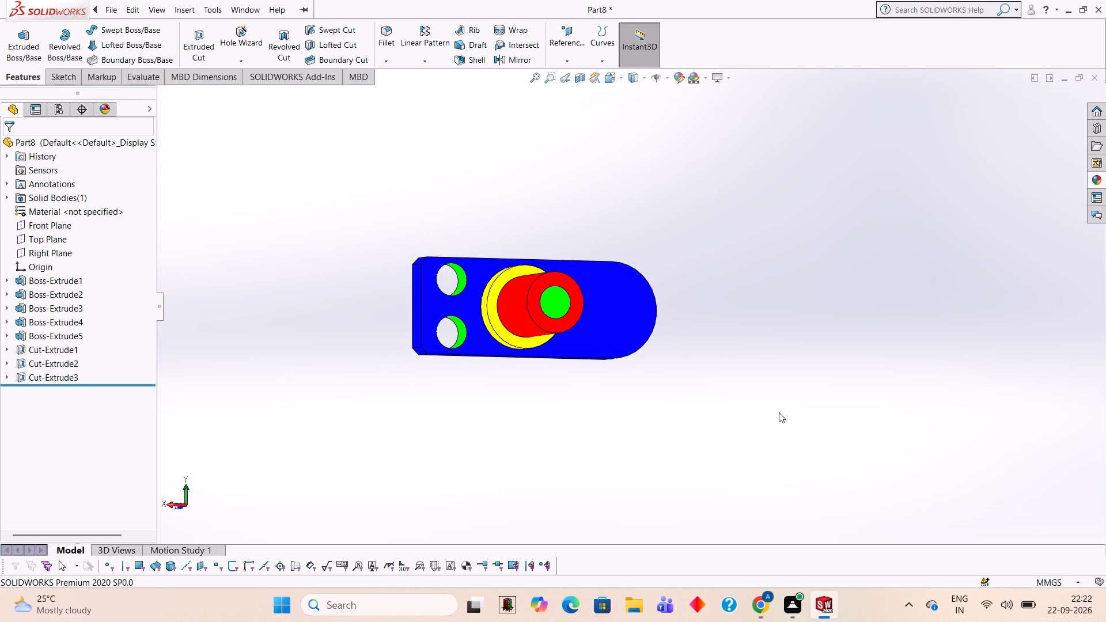
middle_click_drag(774, 468, 794, 330)
middle_click_drag(789, 330, 809, 257)
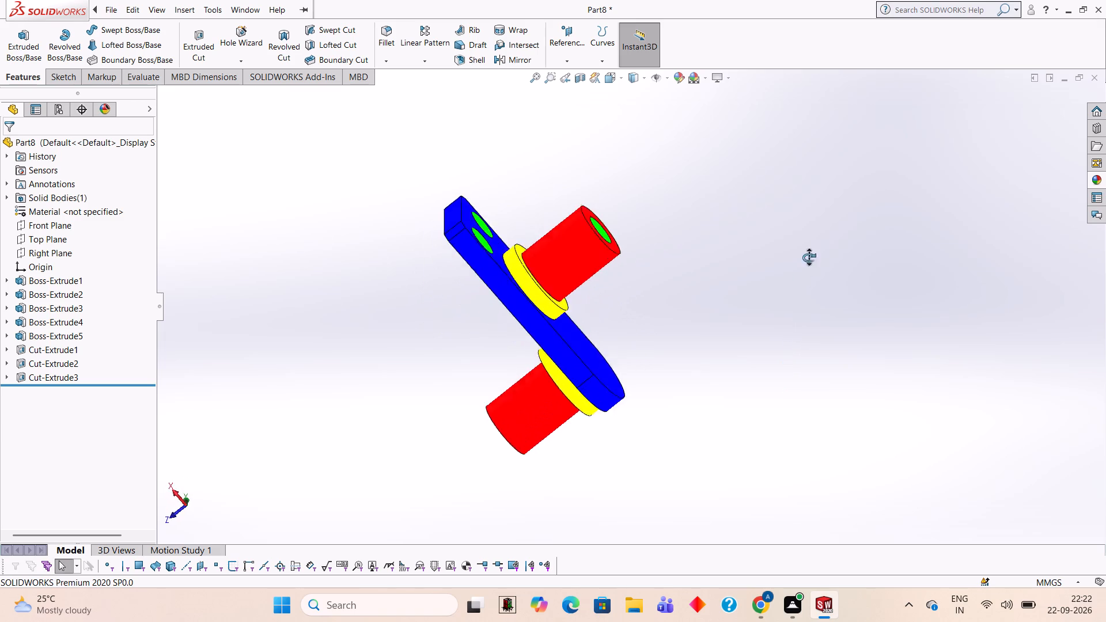
middle_click_drag(809, 257, 853, 225)
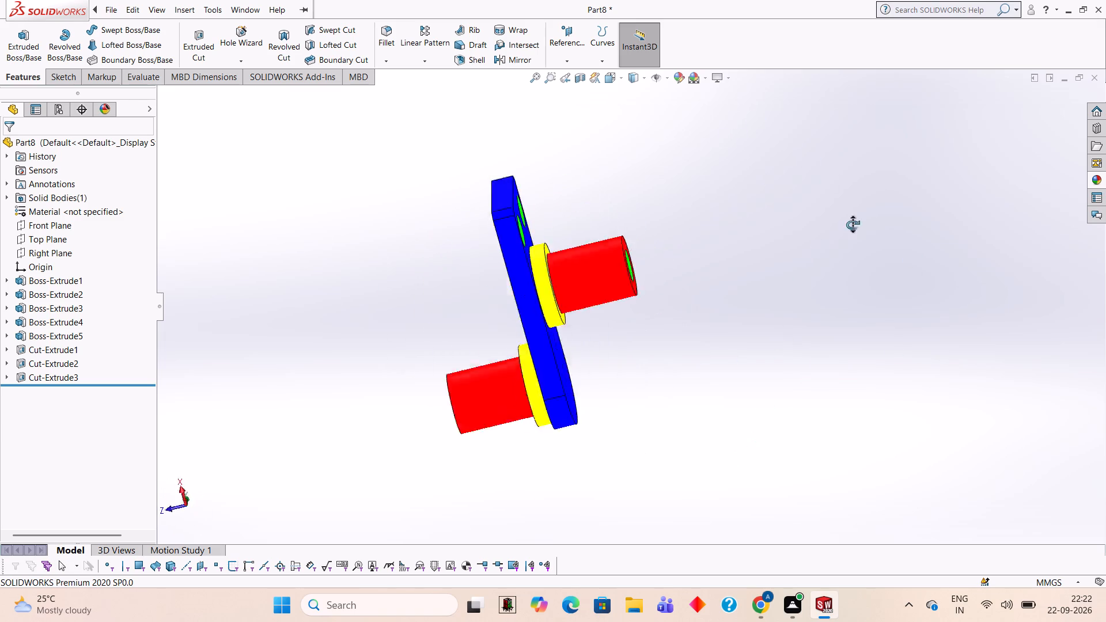
middle_click_drag(853, 225, 649, 178)
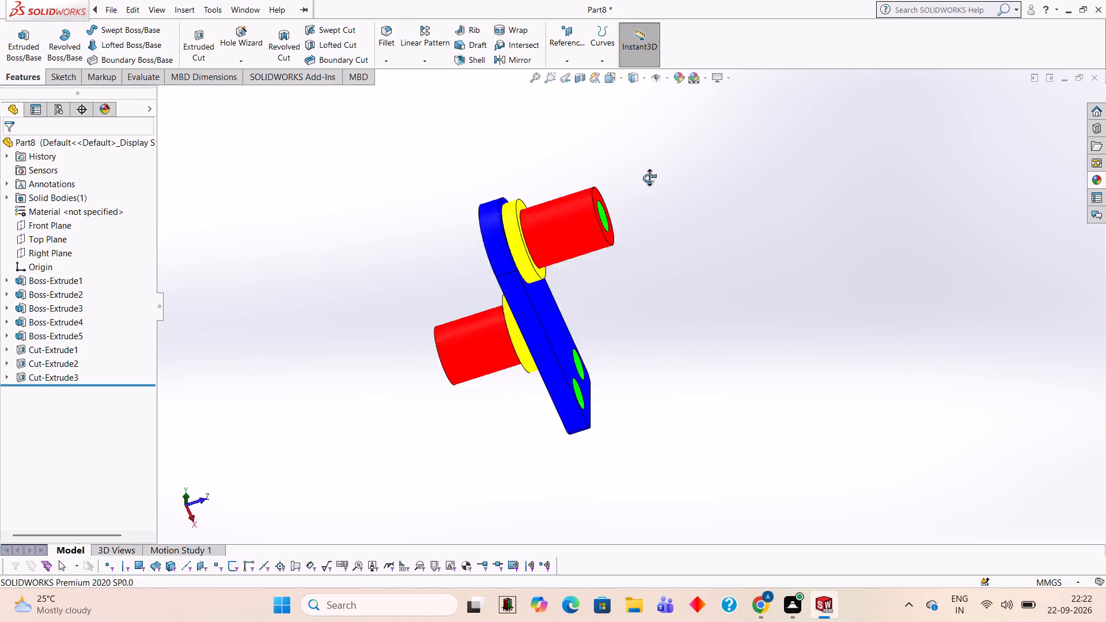
middle_click_drag(649, 178, 521, 206)
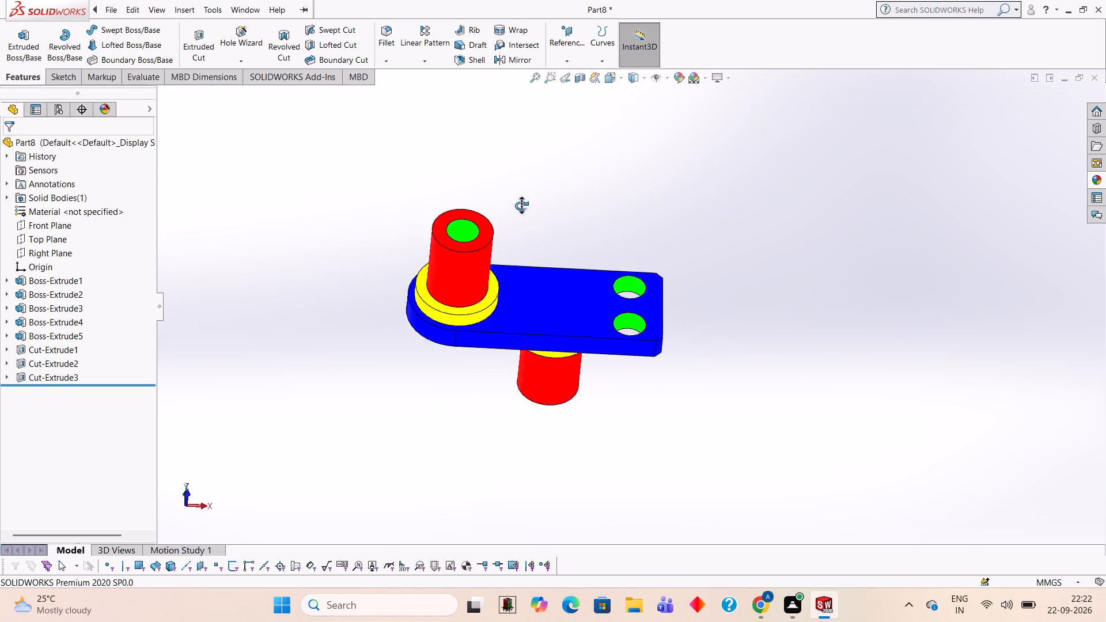
middle_click_drag(521, 206, 517, 430)
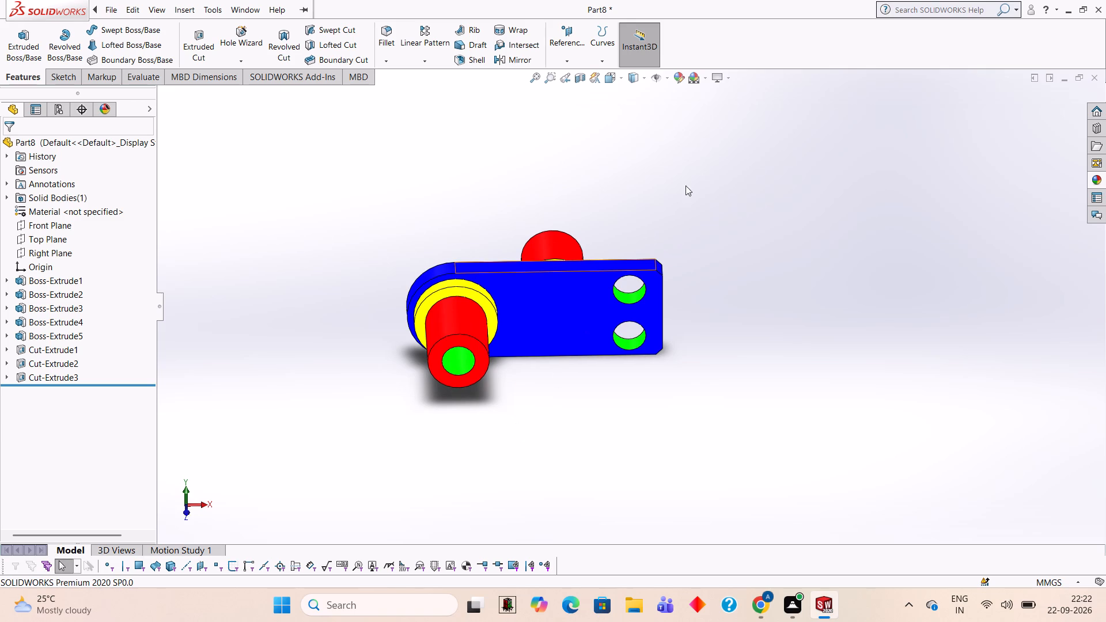
middle_click_drag(719, 162, 683, 314)
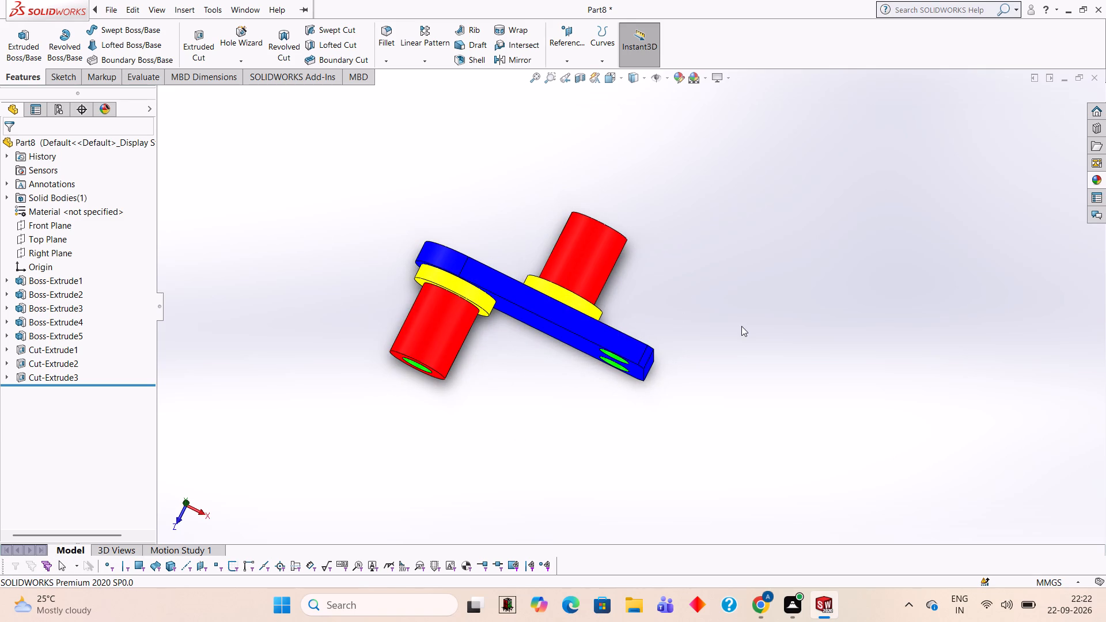
middle_click_drag(741, 326, 805, 382)
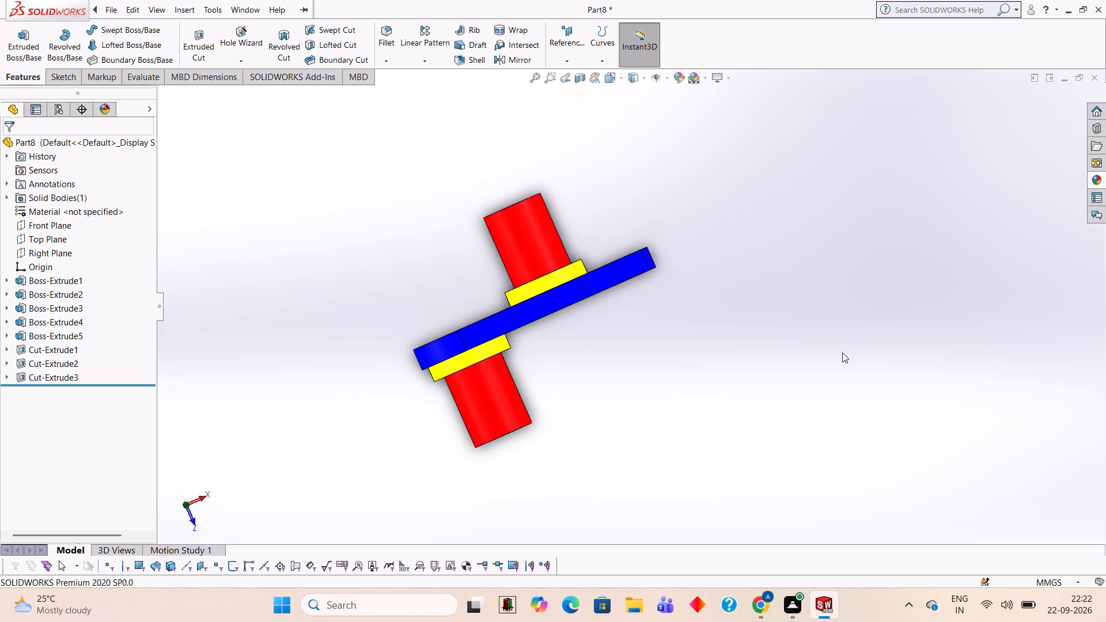
middle_click_drag(820, 392, 843, 225)
middle_click_drag(793, 237, 802, 320)
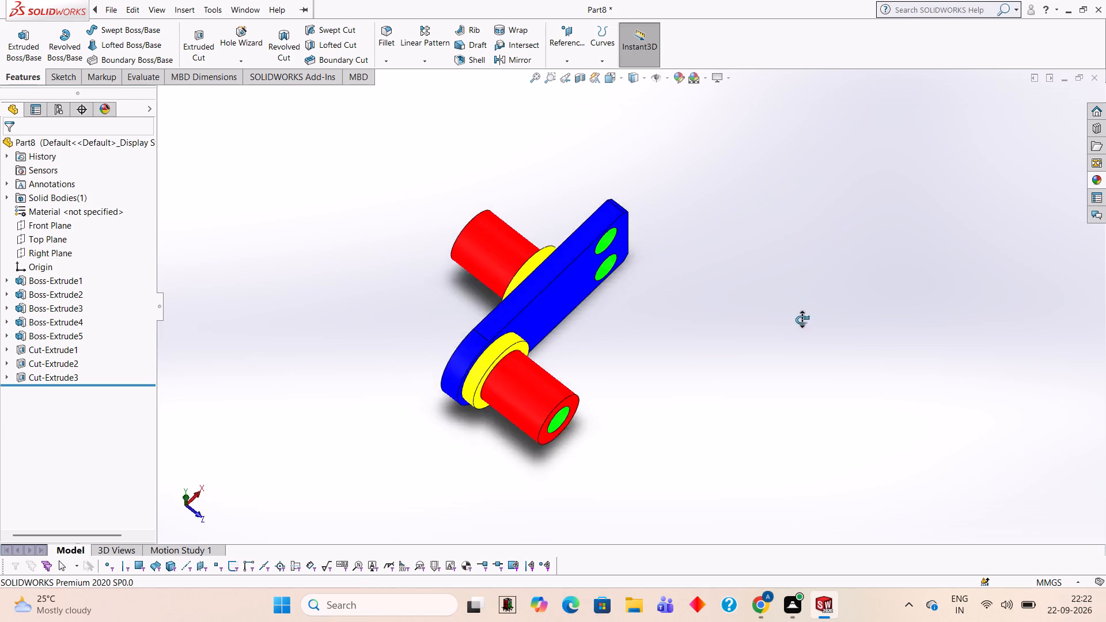
Examine the coloured crank part from the front, top and oblique views, checking the plate, collars, cylinders, front bores and plate holes.
middle_click_drag(802, 320, 698, 373)
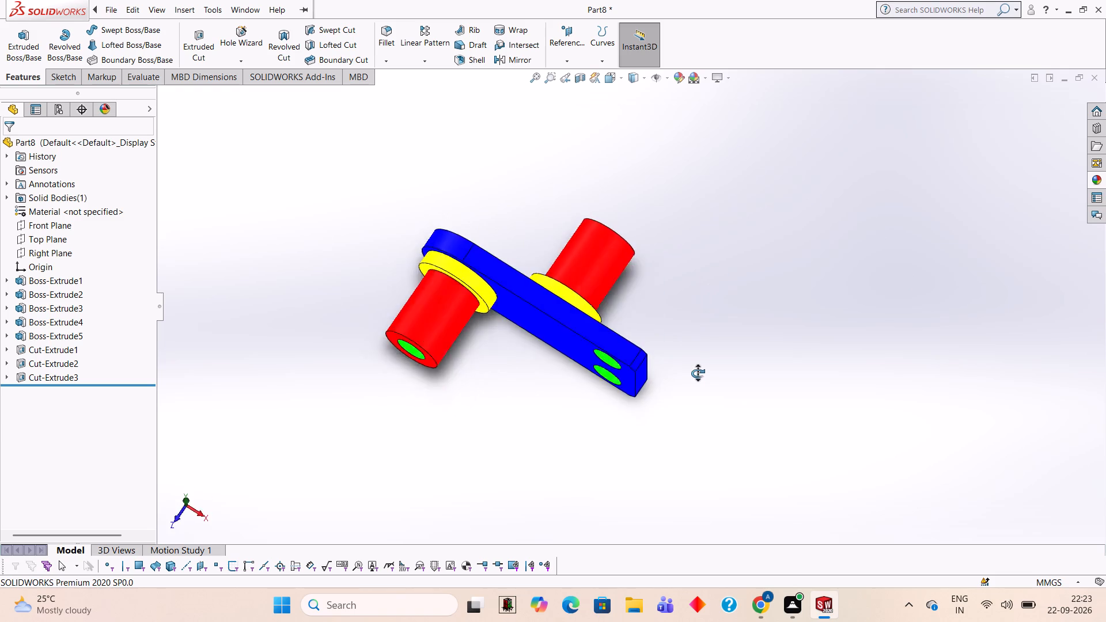
middle_click_drag(698, 373, 734, 420)
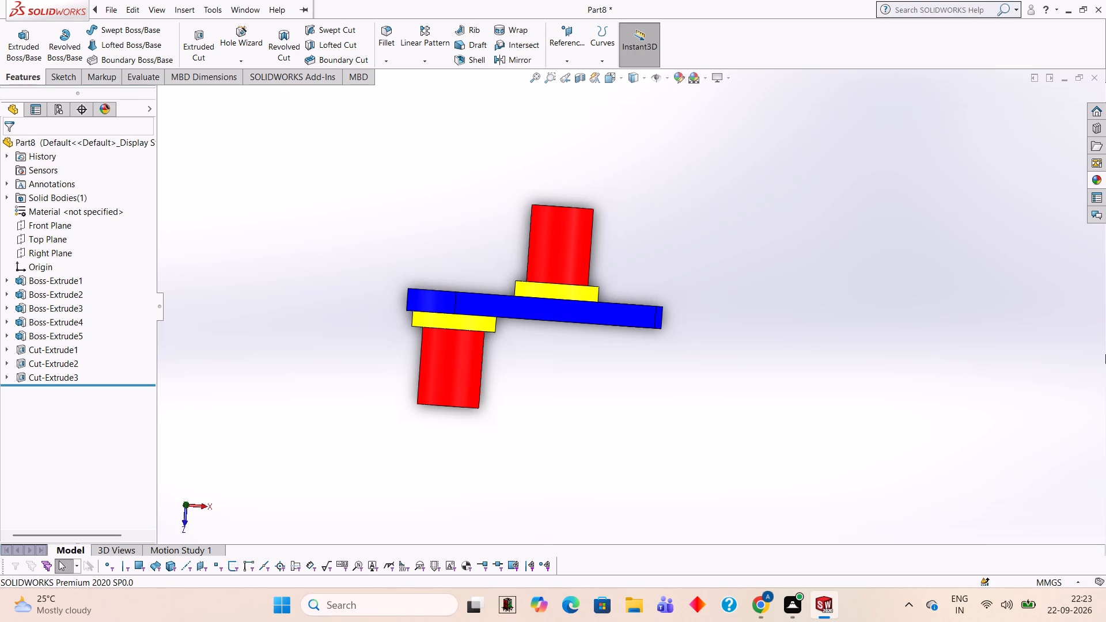
middle_click_drag(691, 371, 698, 350)
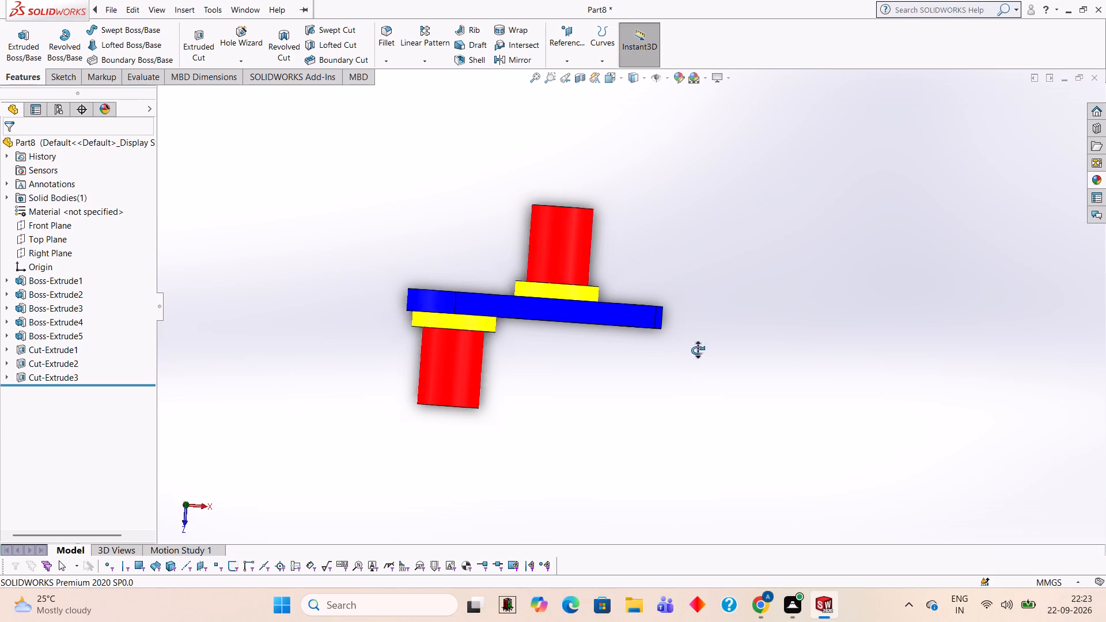
middle_click_drag(698, 350, 681, 466)
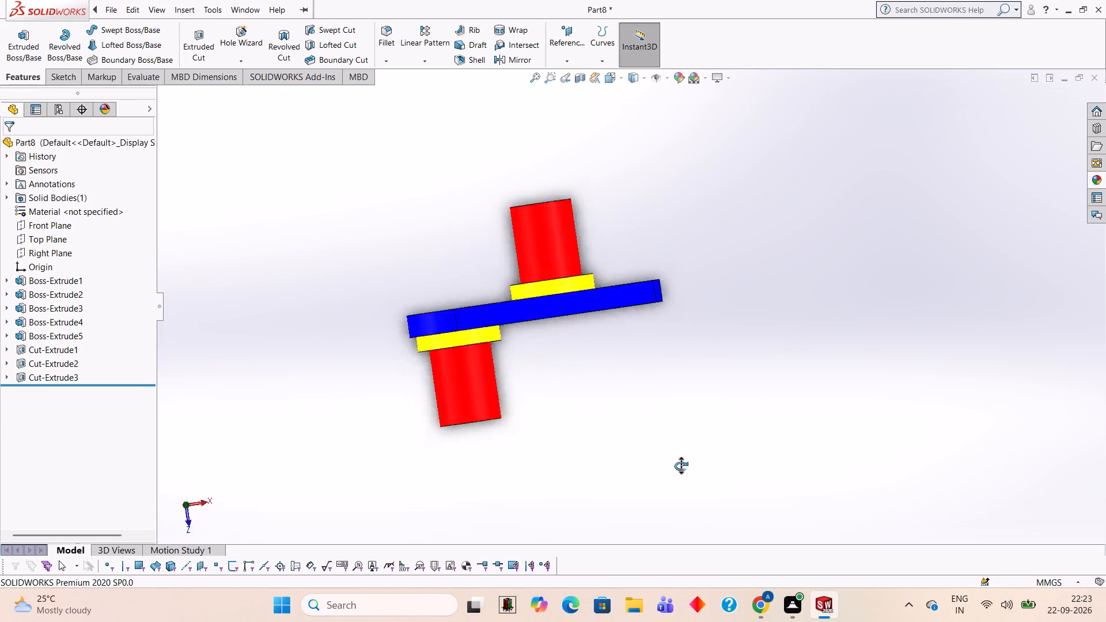
middle_click_drag(681, 466, 709, 152)
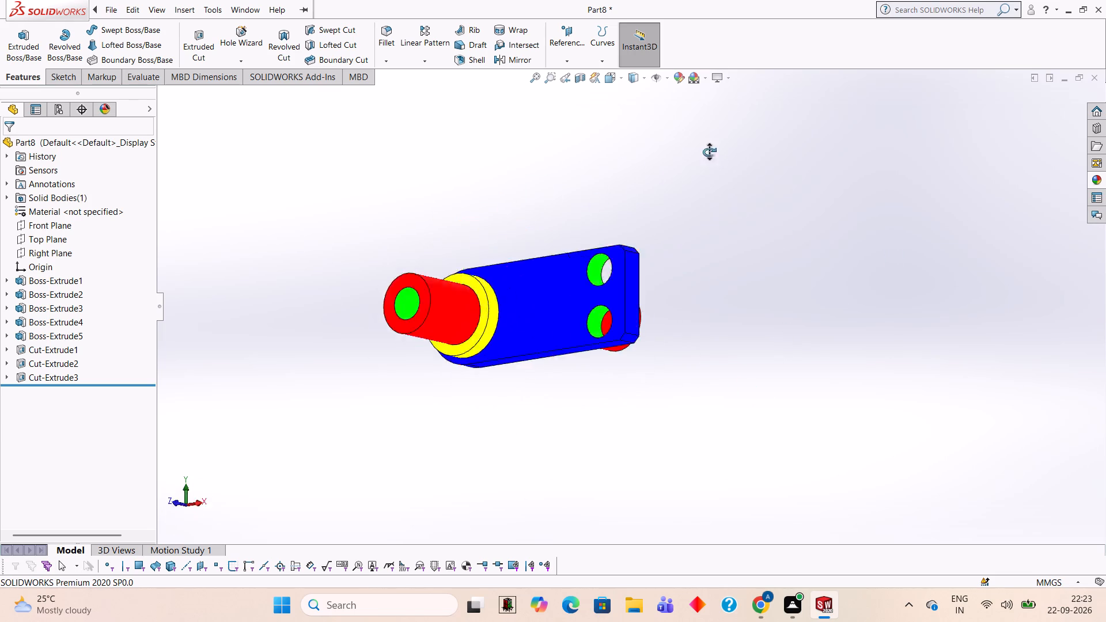
middle_click_drag(709, 152, 533, 376)
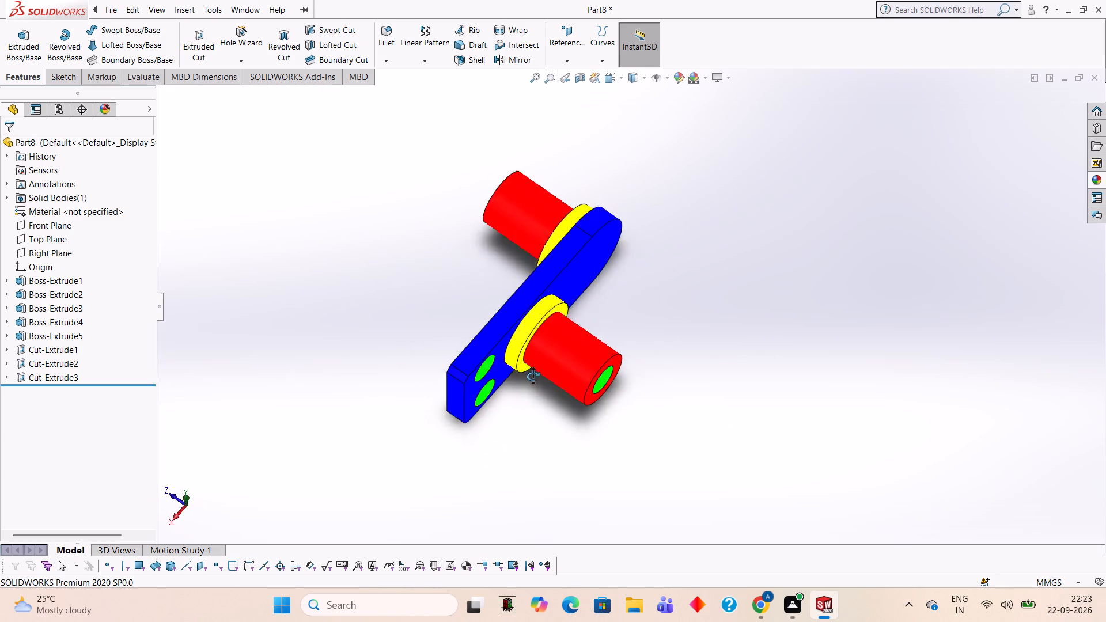
middle_click_drag(533, 376, 726, 409)
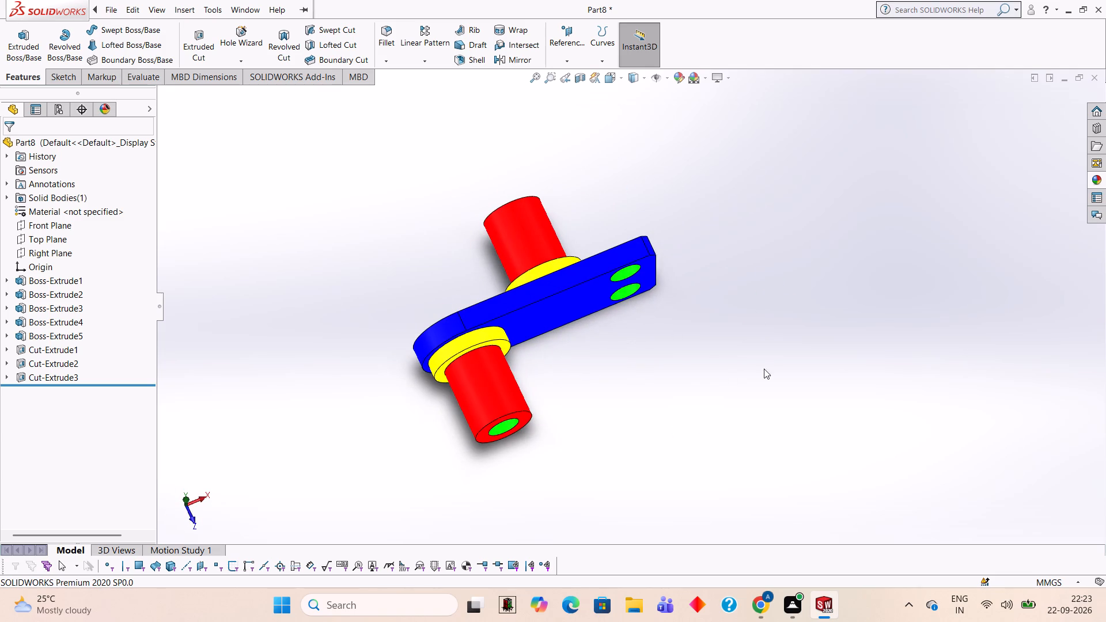
scroll(734, 399, "up", 1)
middle_click_drag(733, 396, 703, 413)
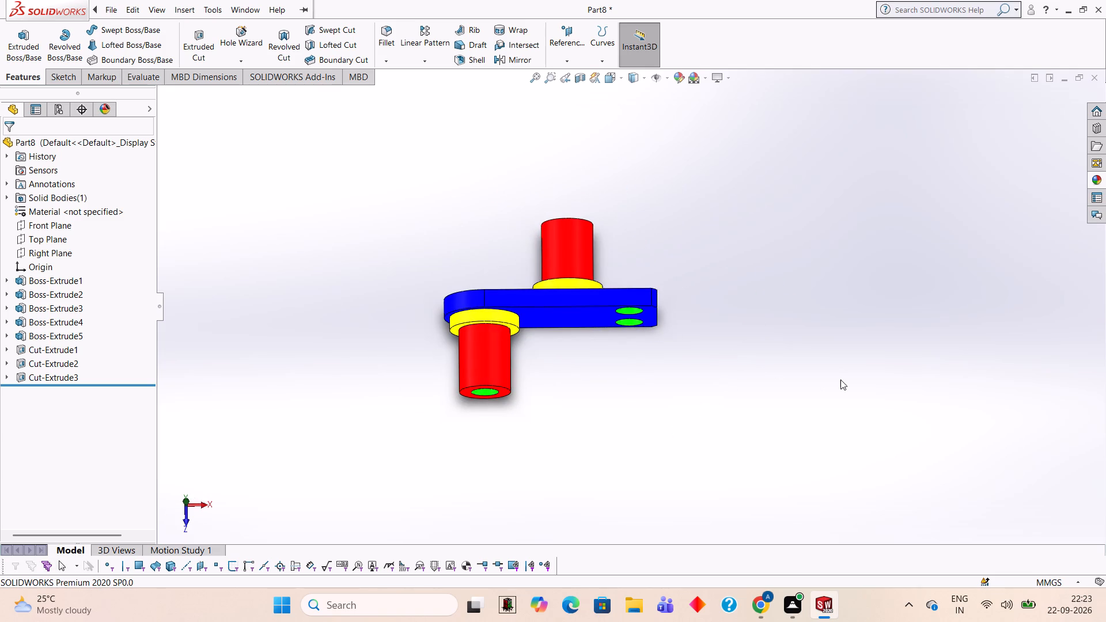
middle_click_drag(753, 382, 751, 303)
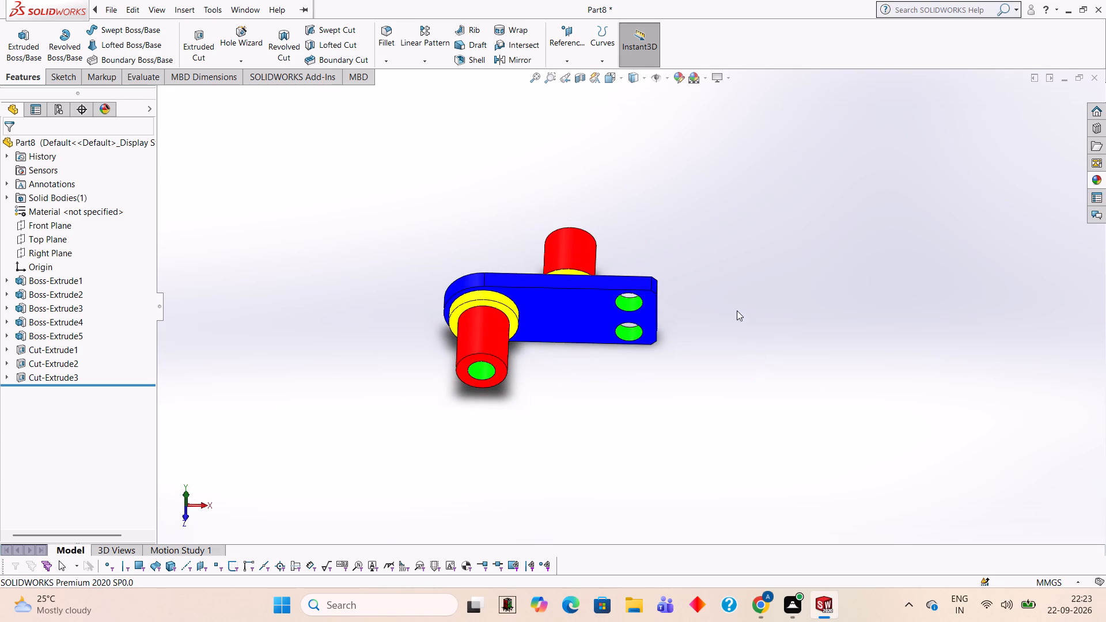
middle_click_drag(707, 267, 703, 408)
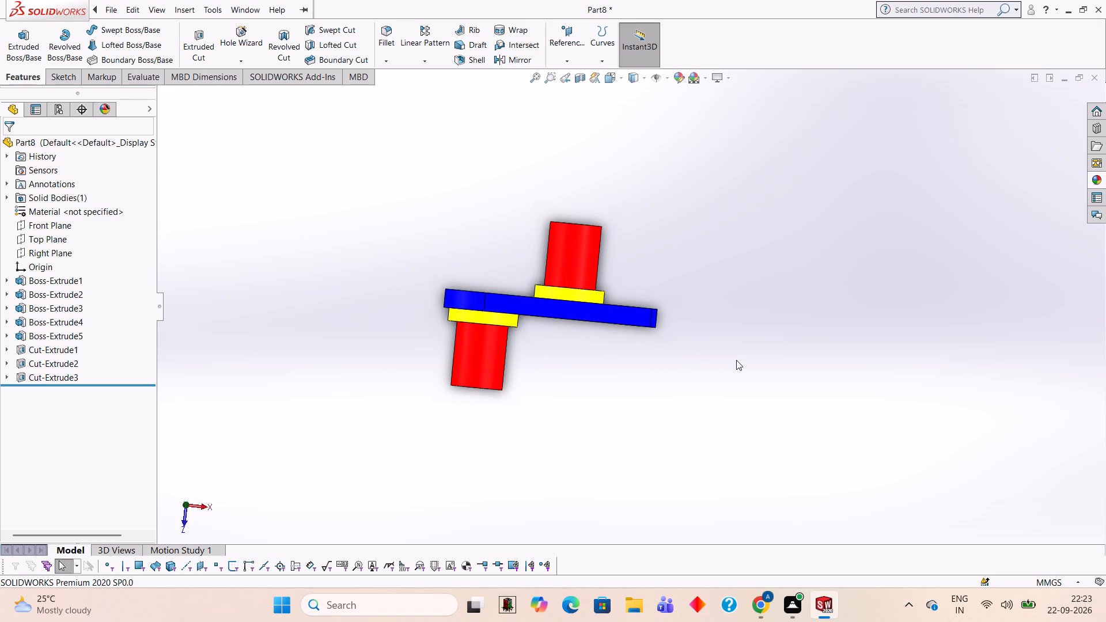
middle_click_drag(694, 407, 677, 386)
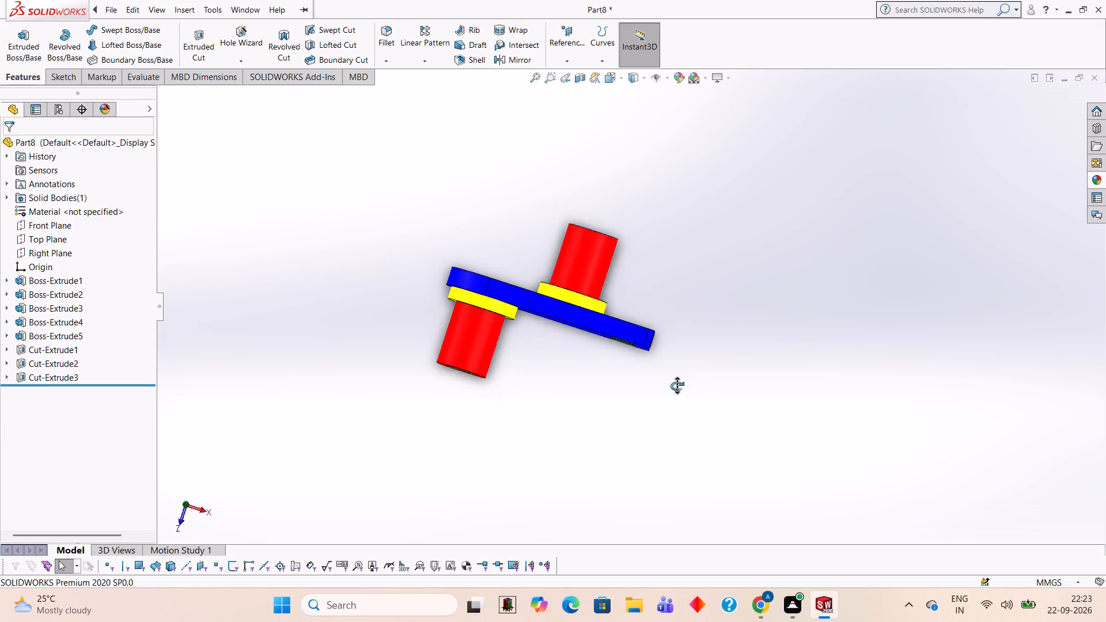
middle_click_drag(677, 386, 710, 291)
middle_click_drag(685, 161, 684, 161)
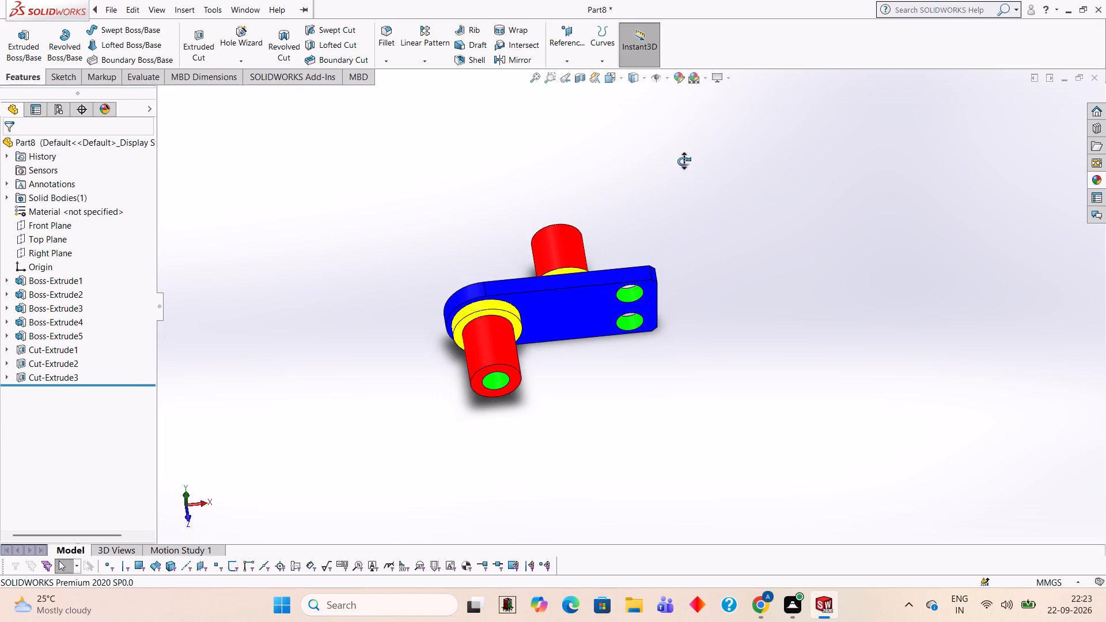
middle_click_drag(684, 161, 668, 343)
middle_click_drag(648, 407, 807, 280)
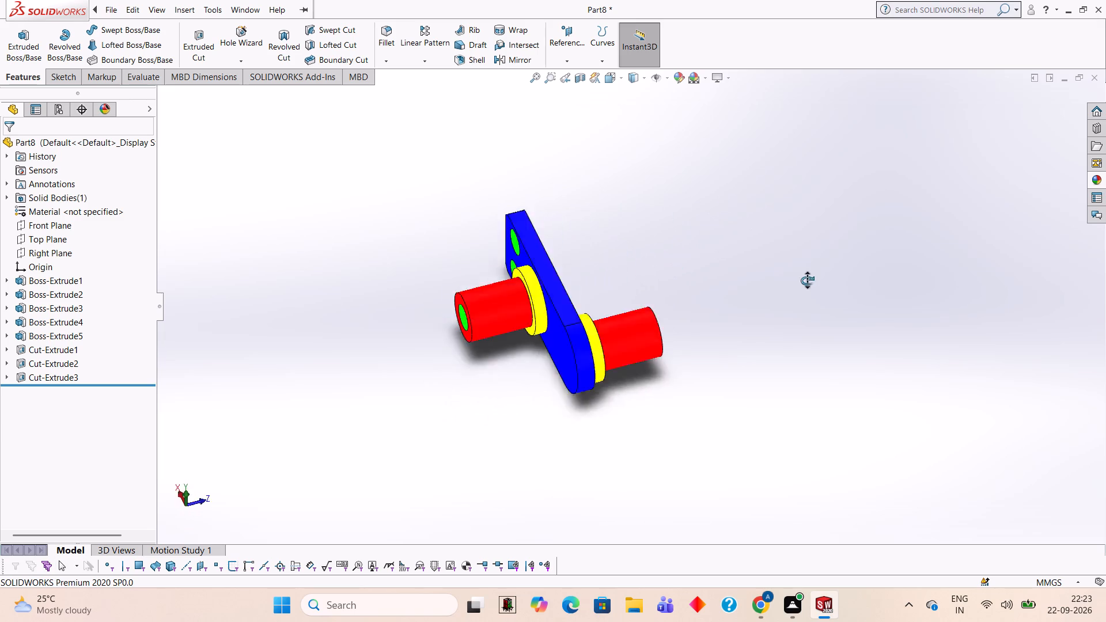
middle_click_drag(807, 280, 677, 471)
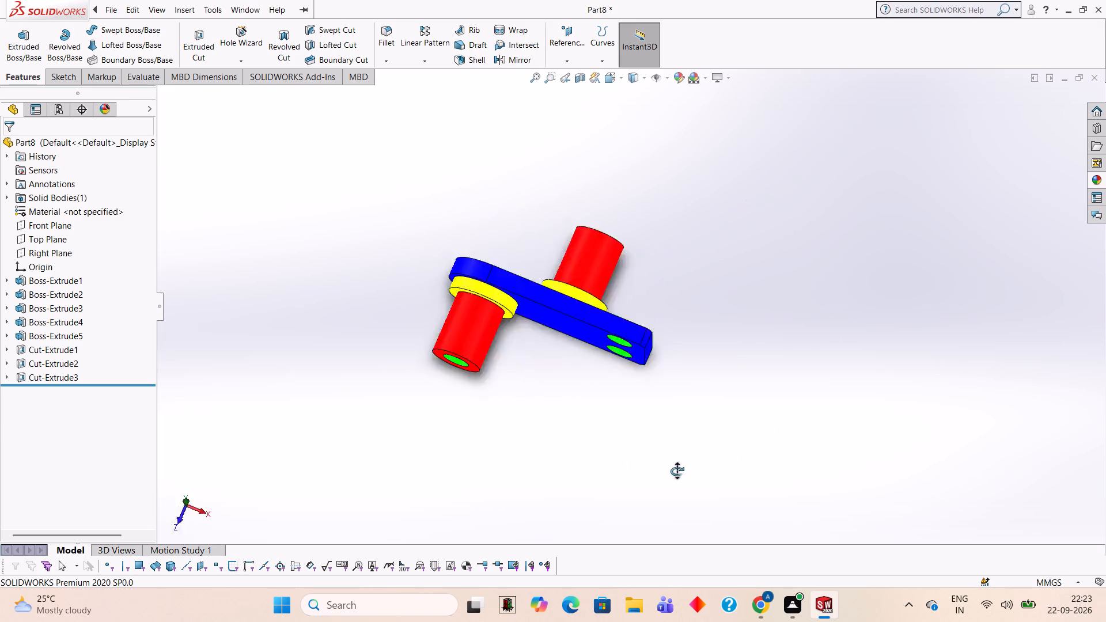
middle_click_drag(677, 471, 547, 408)
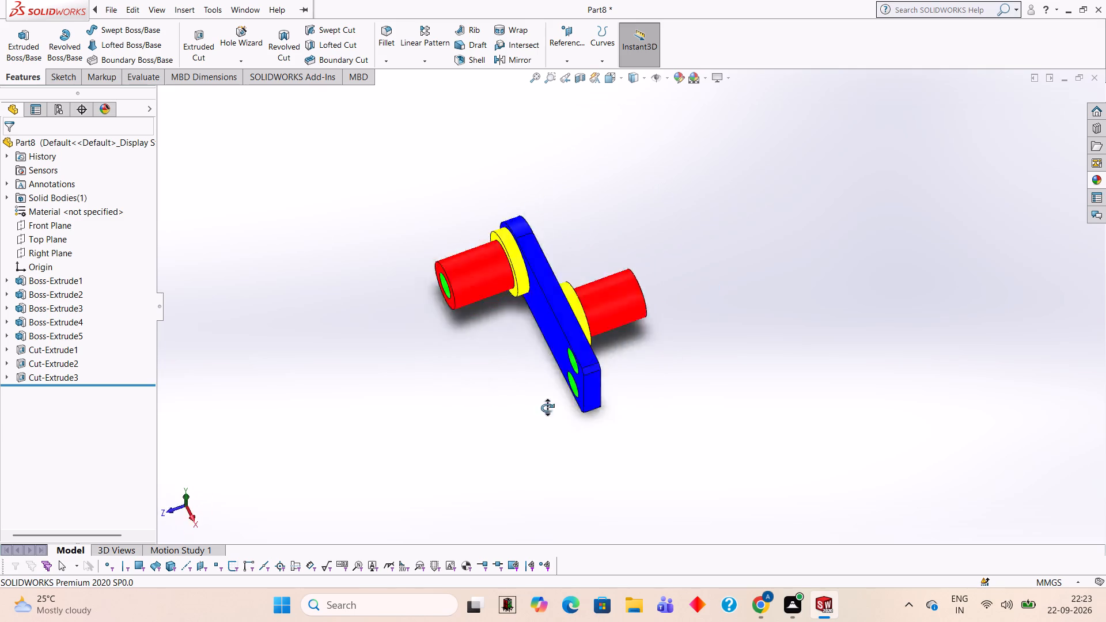
middle_click_drag(547, 408, 676, 317)
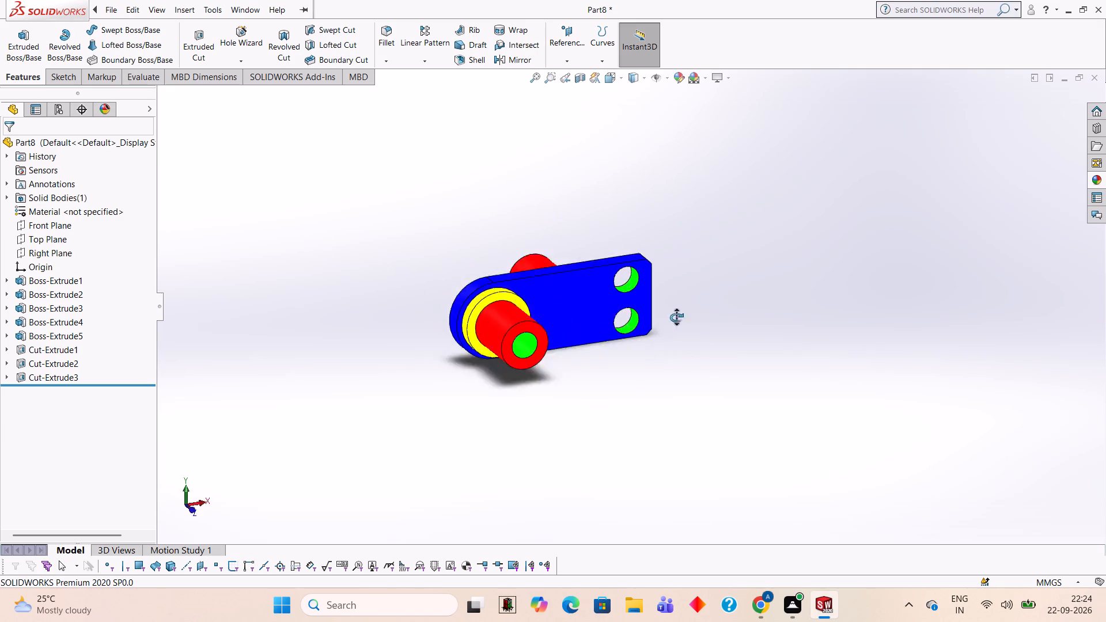
middle_click_drag(676, 317, 593, 380)
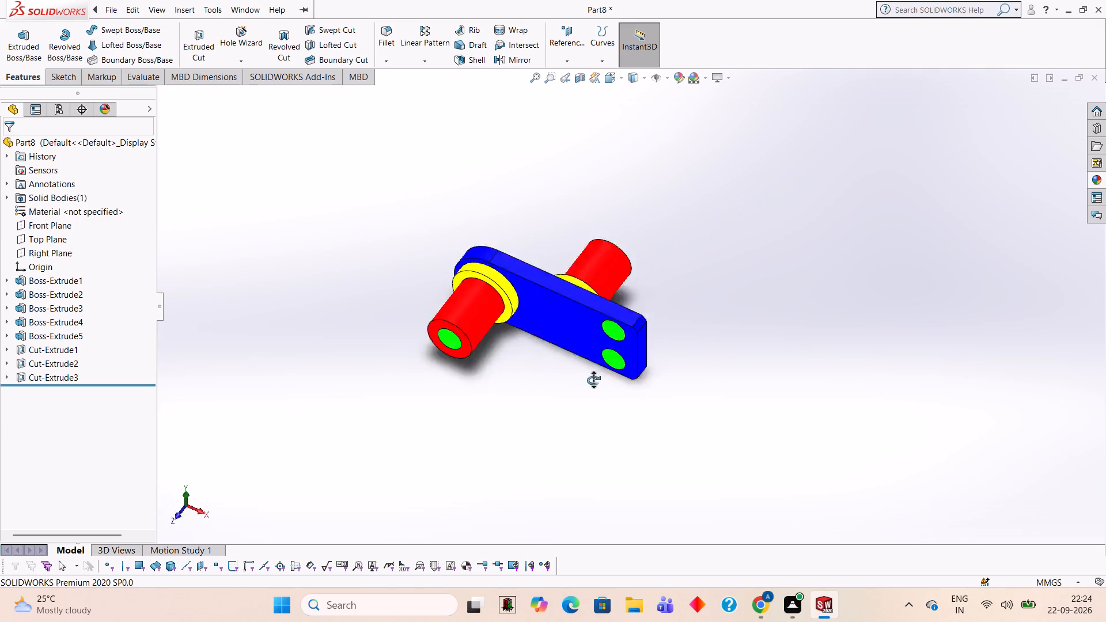
middle_click_drag(593, 380, 704, 339)
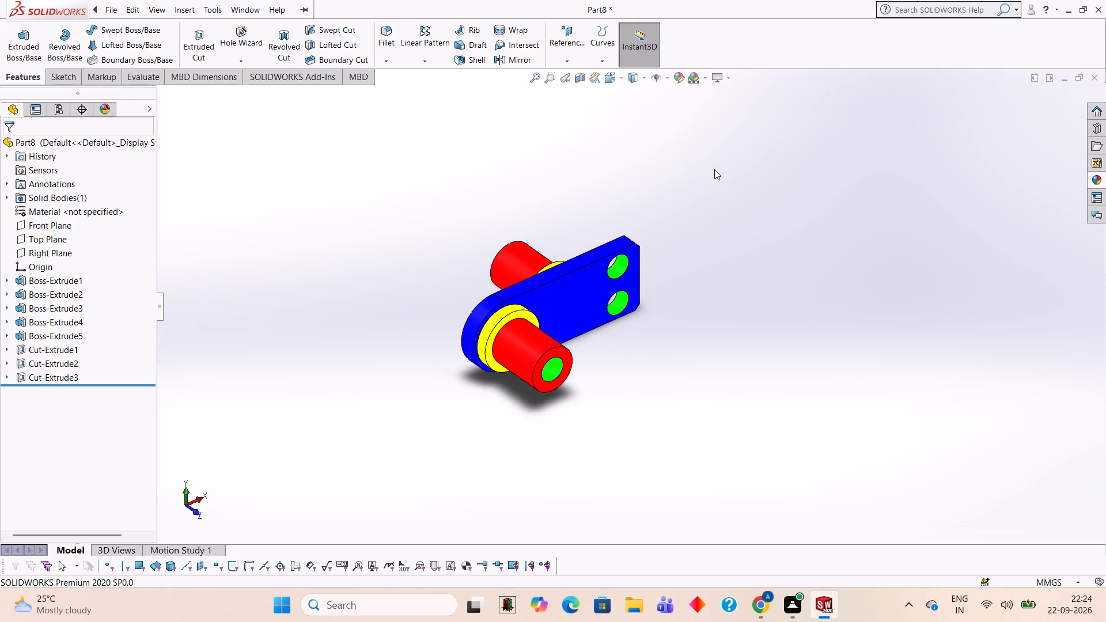
middle_click_drag(727, 148, 698, 353)
scroll(719, 356, "up", 1)
middle_click_drag(716, 359, 699, 346)
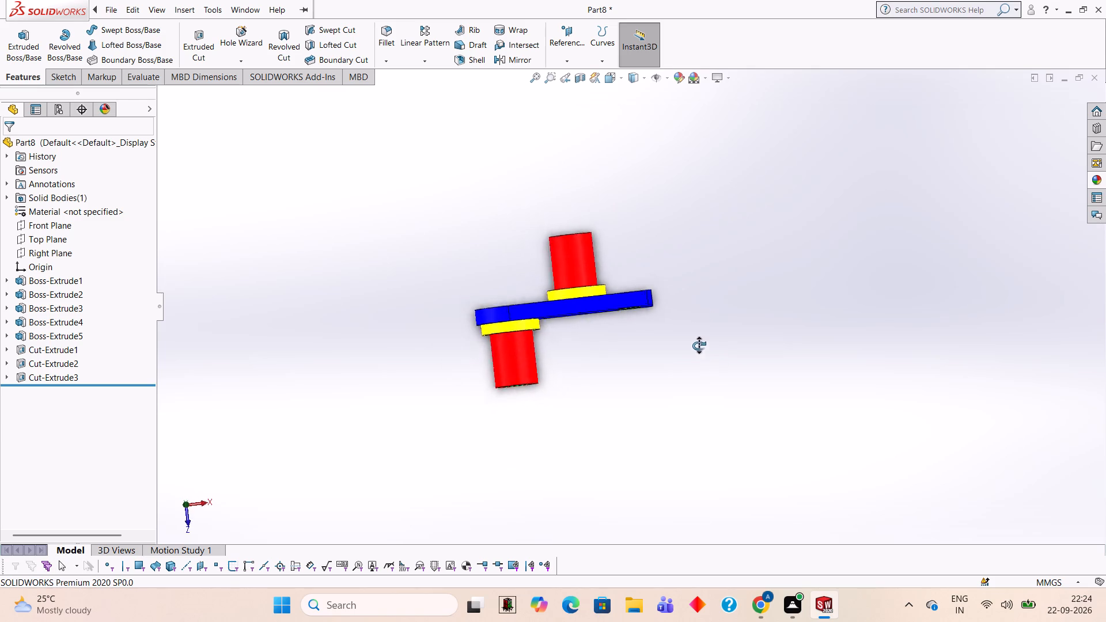
middle_click_drag(699, 346, 690, 227)
middle_click_drag(692, 387, 695, 276)
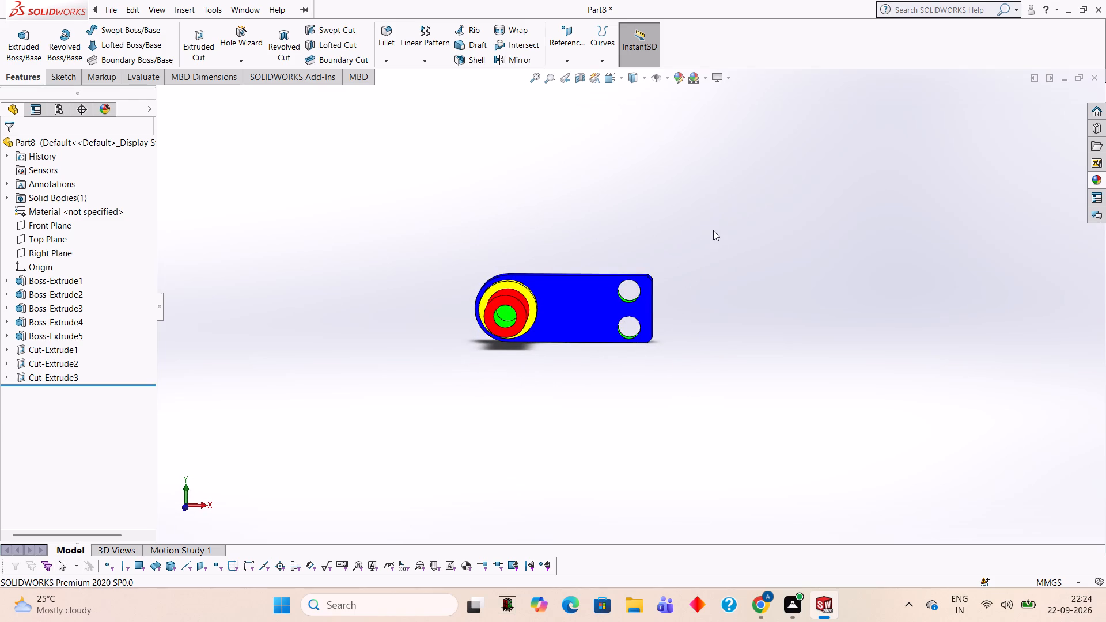
middle_click_drag(713, 230, 703, 343)
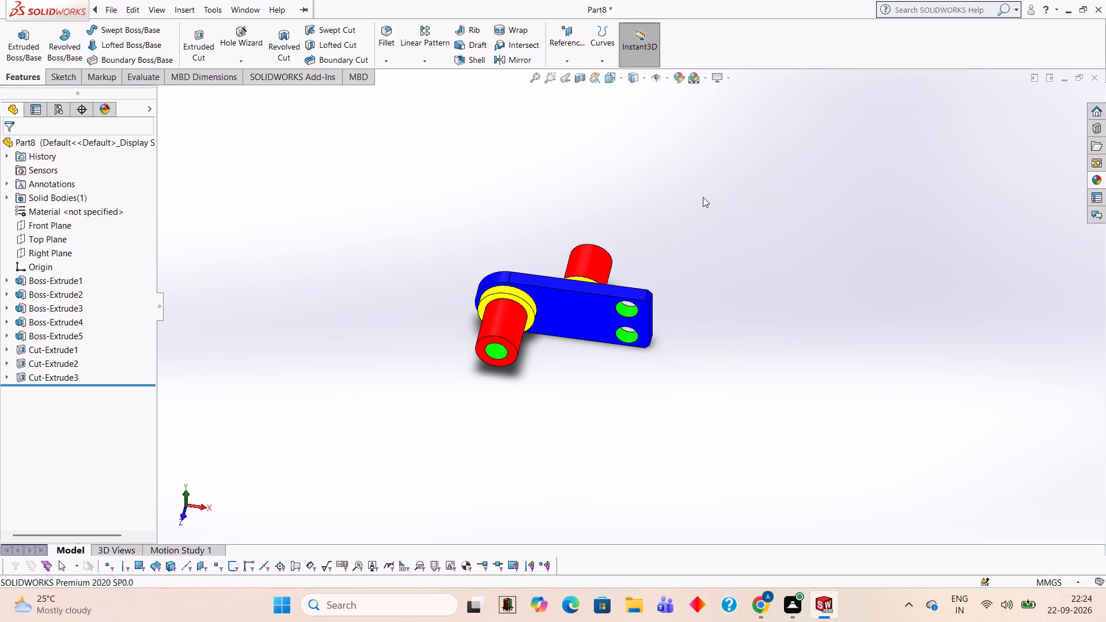
middle_click_drag(706, 205, 703, 324)
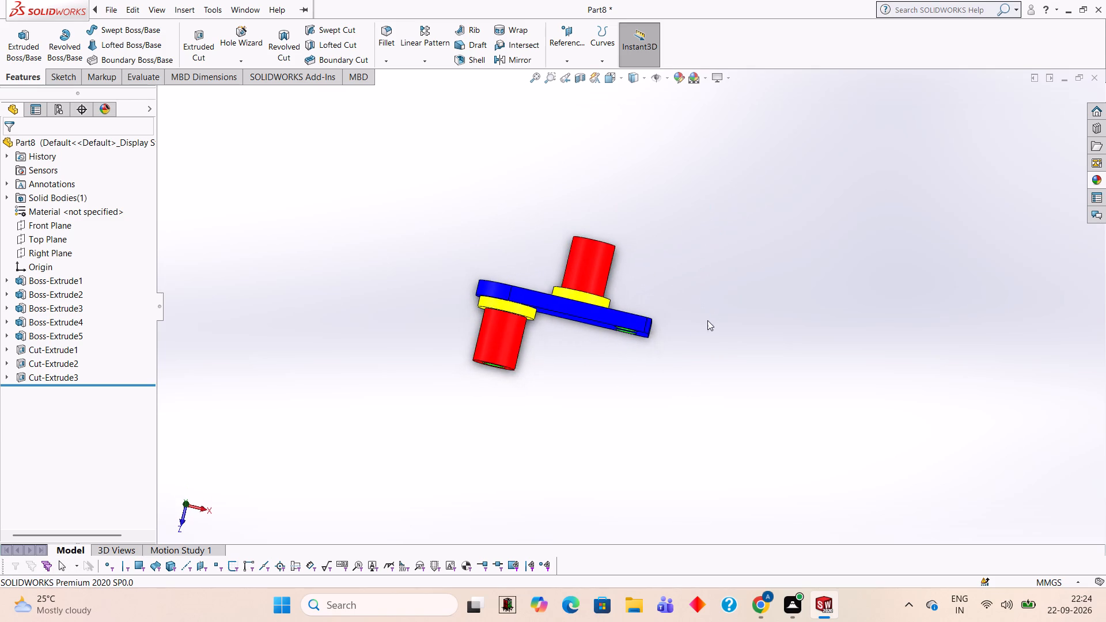
scroll(711, 314, "up", 1)
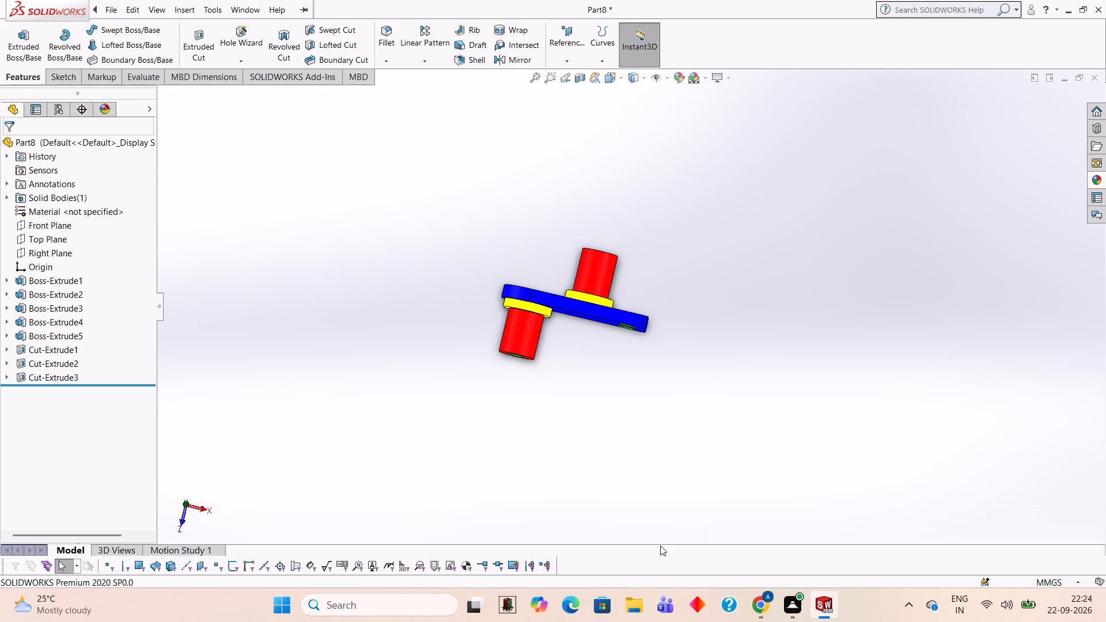
scroll(774, 366, "down", 2)
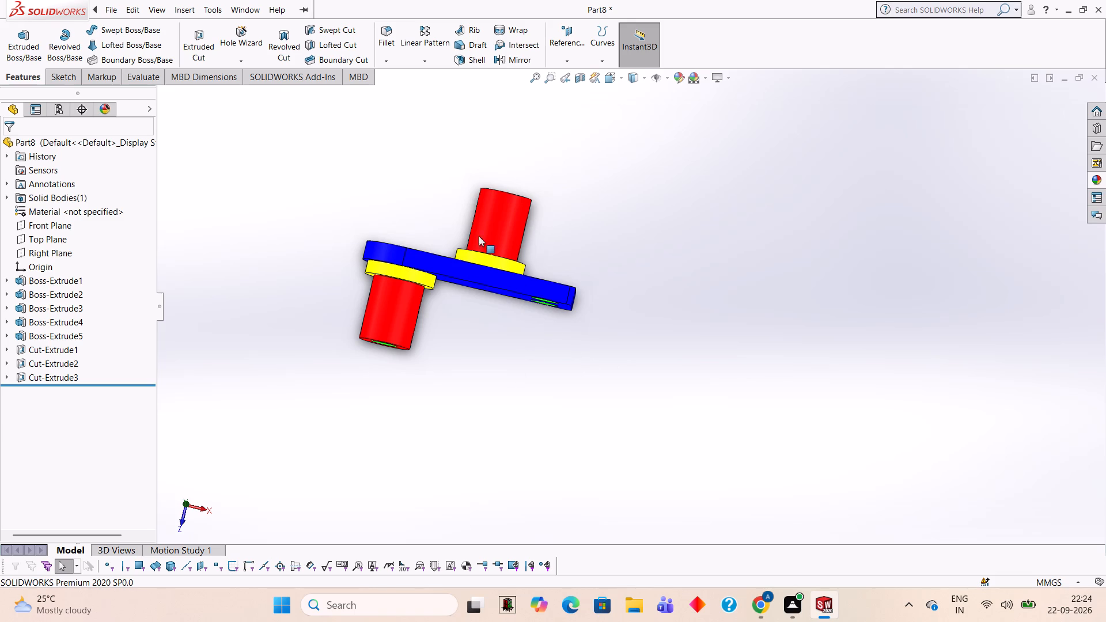
scroll(357, 206, "down", 1)
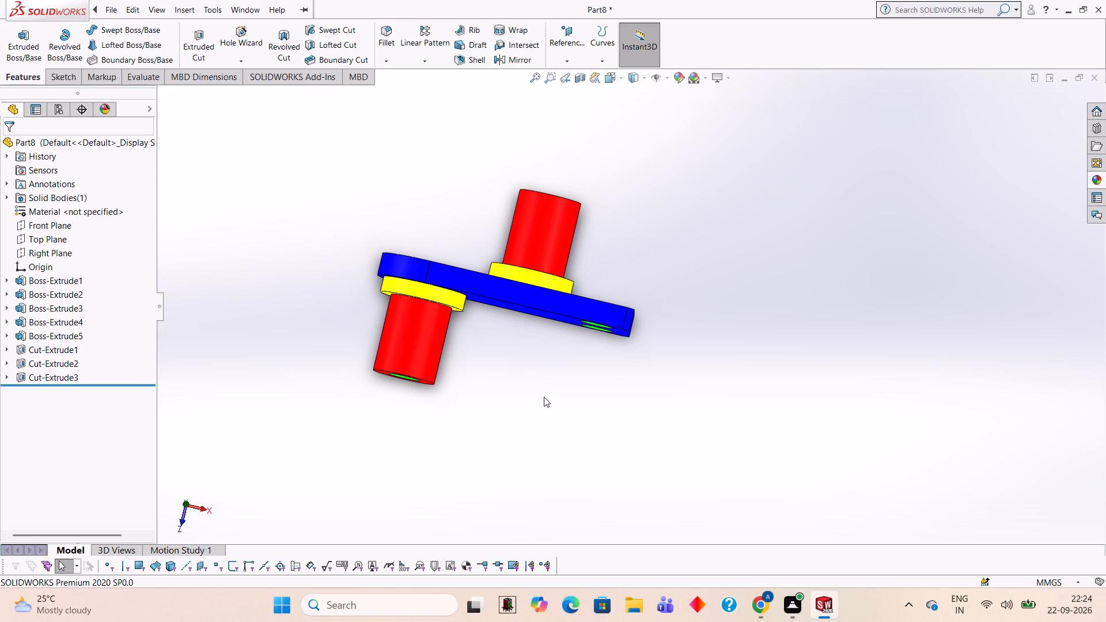
middle_click_drag(603, 442, 679, 322)
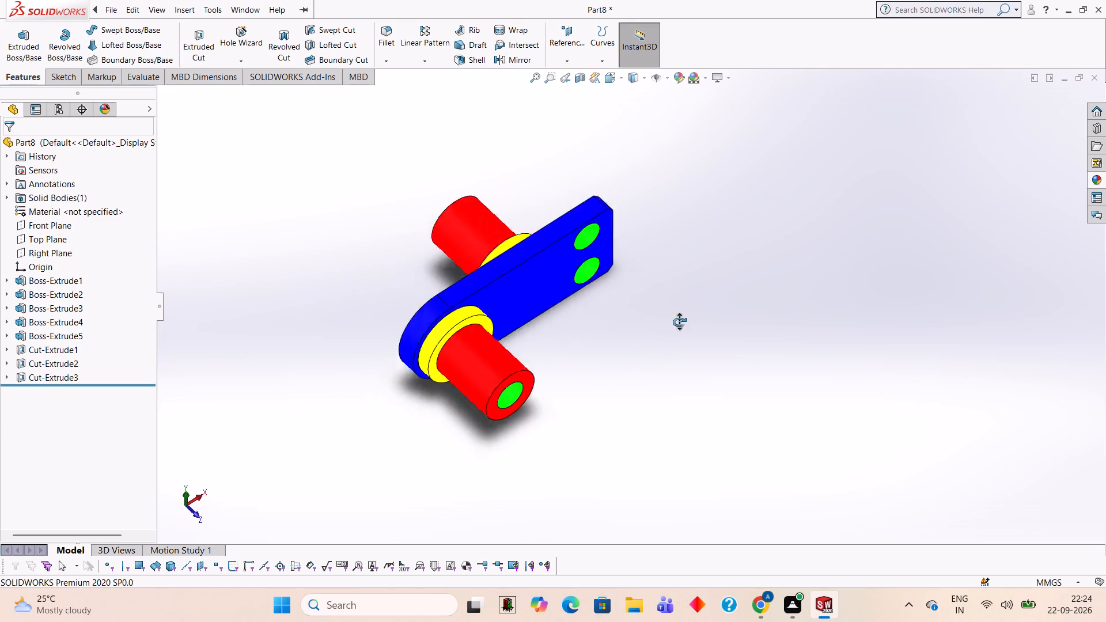
middle_click_drag(679, 322, 609, 458)
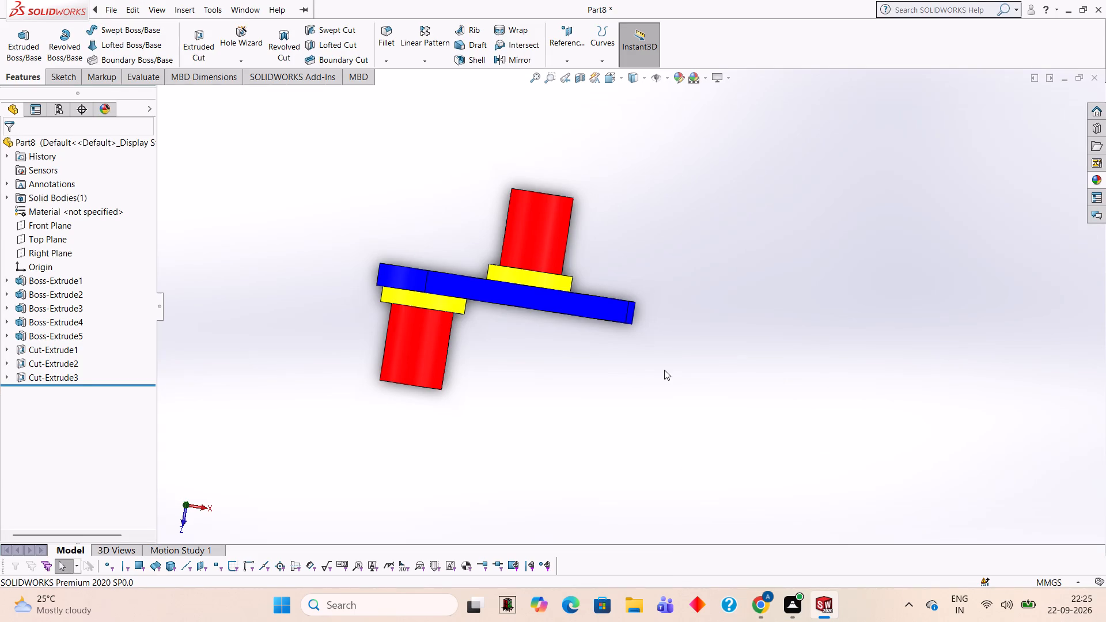
middle_click_drag(682, 301, 721, 211)
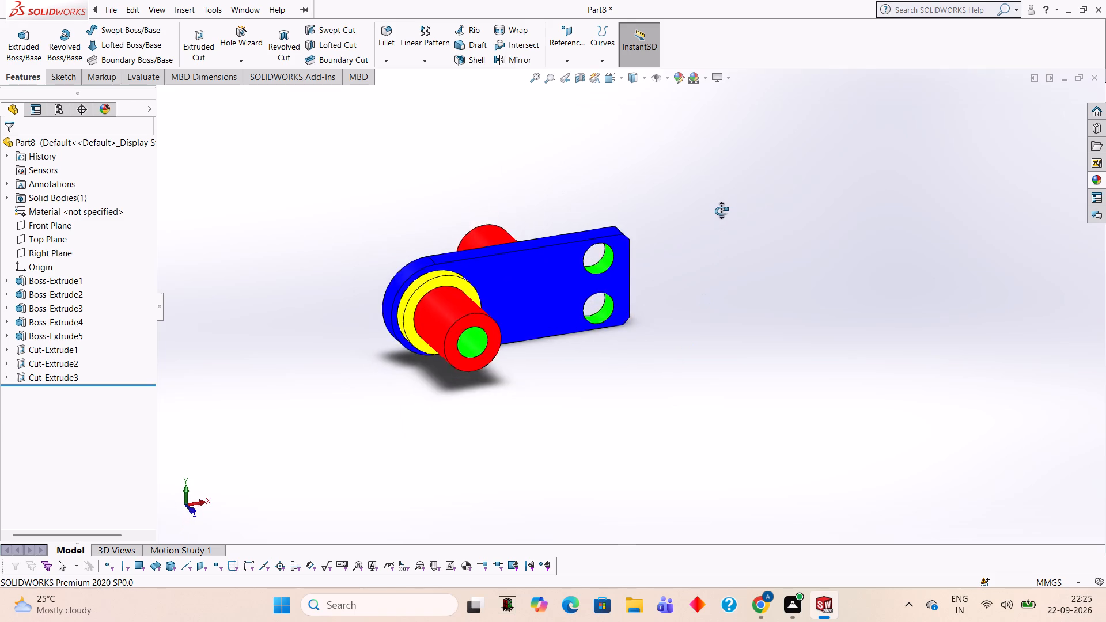
middle_click_drag(721, 211, 492, 265)
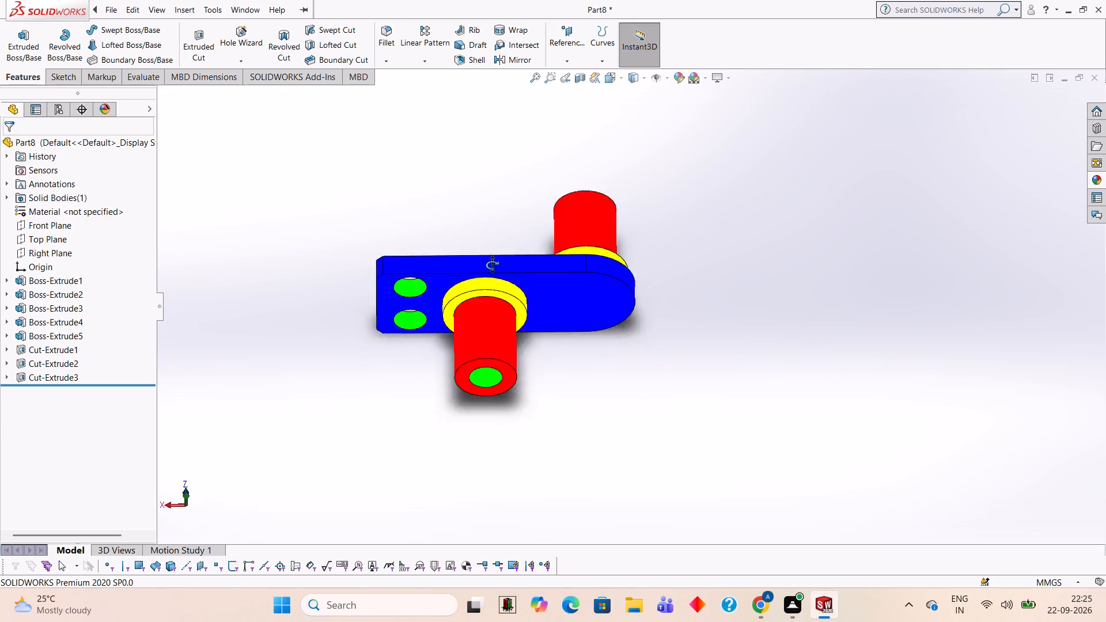
middle_click_drag(492, 265, 679, 418)
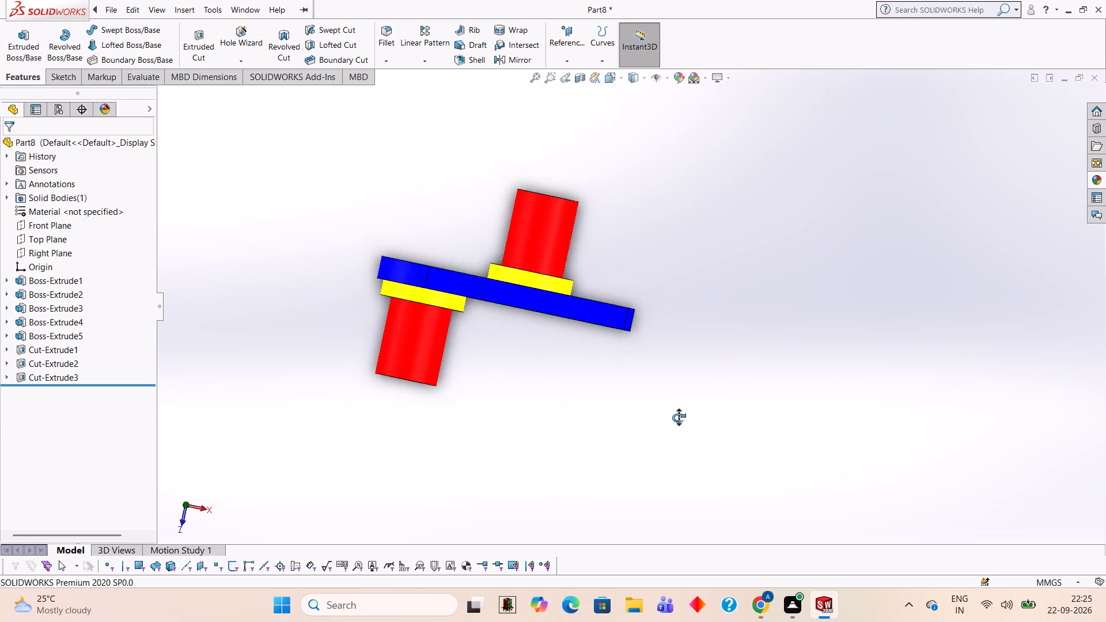
middle_click_drag(679, 418, 695, 333)
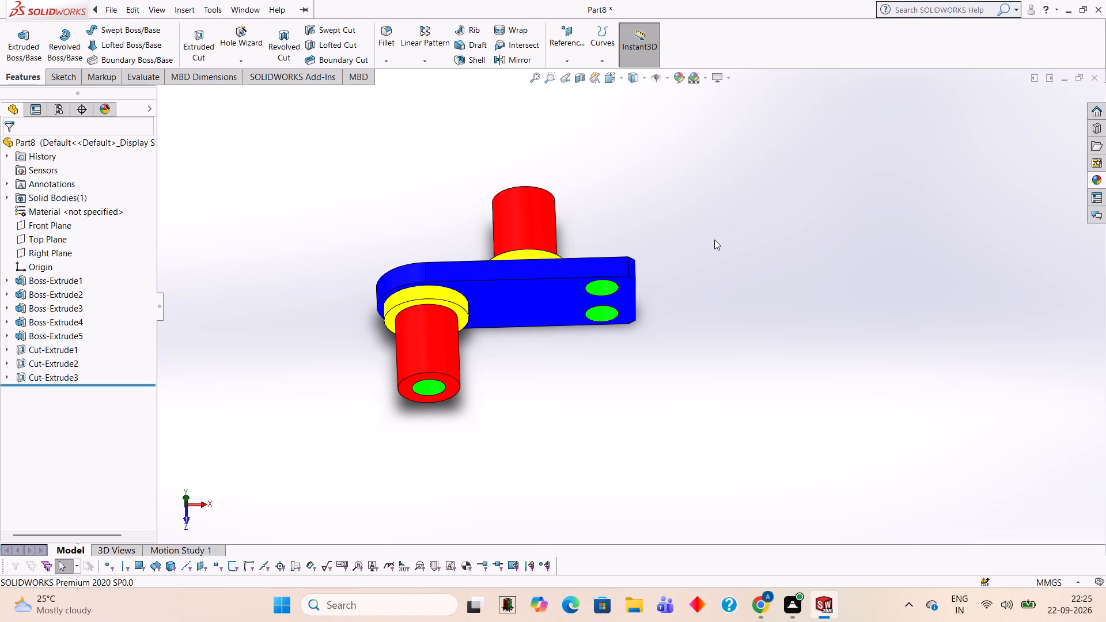
middle_click_drag(740, 336, 732, 434)
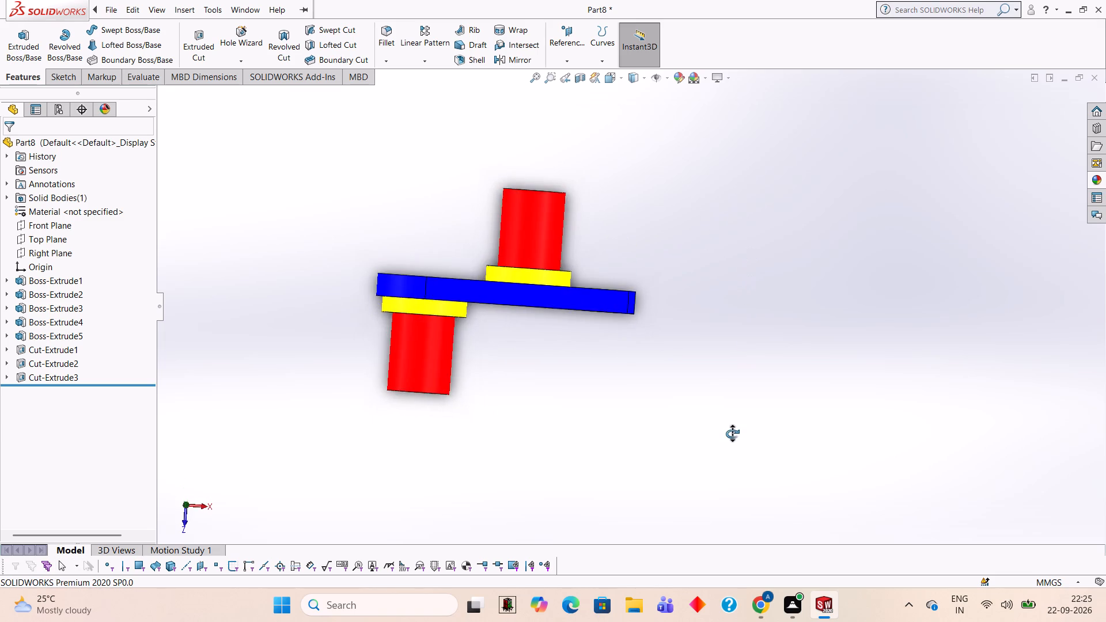
middle_click_drag(732, 434, 715, 364)
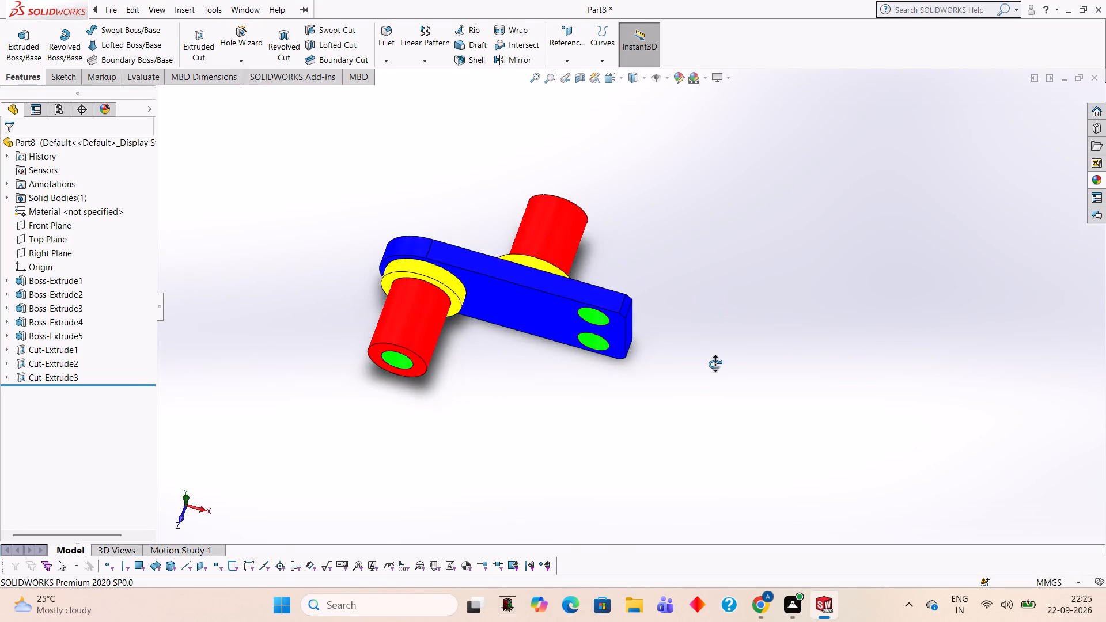
middle_click_drag(715, 364, 759, 424)
middle_click_drag(771, 145, 754, 230)
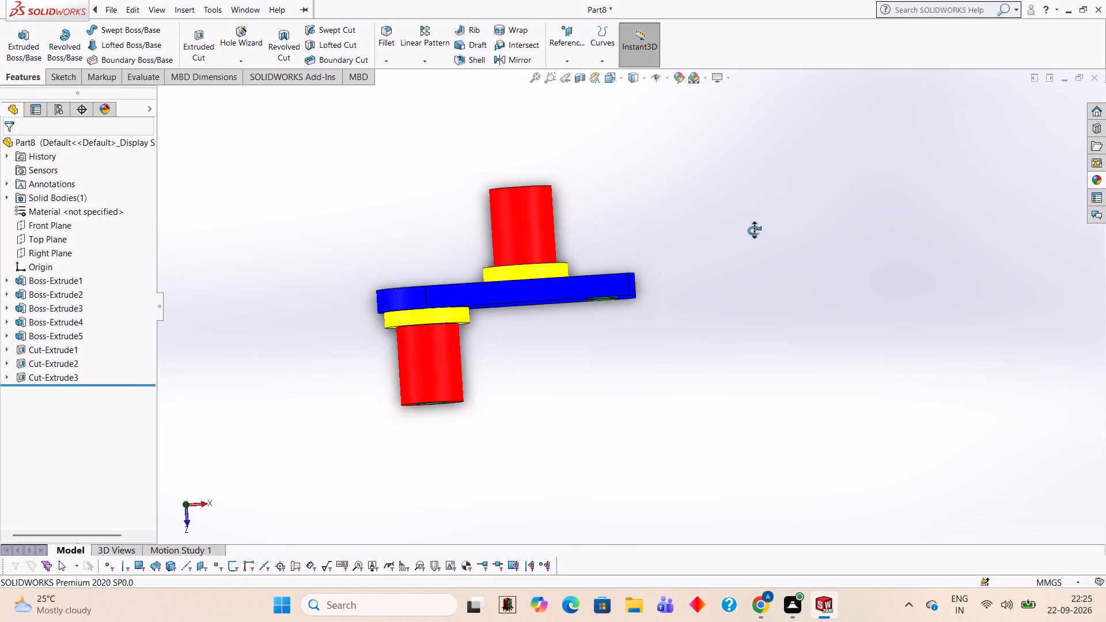
middle_click_drag(754, 230, 748, 237)
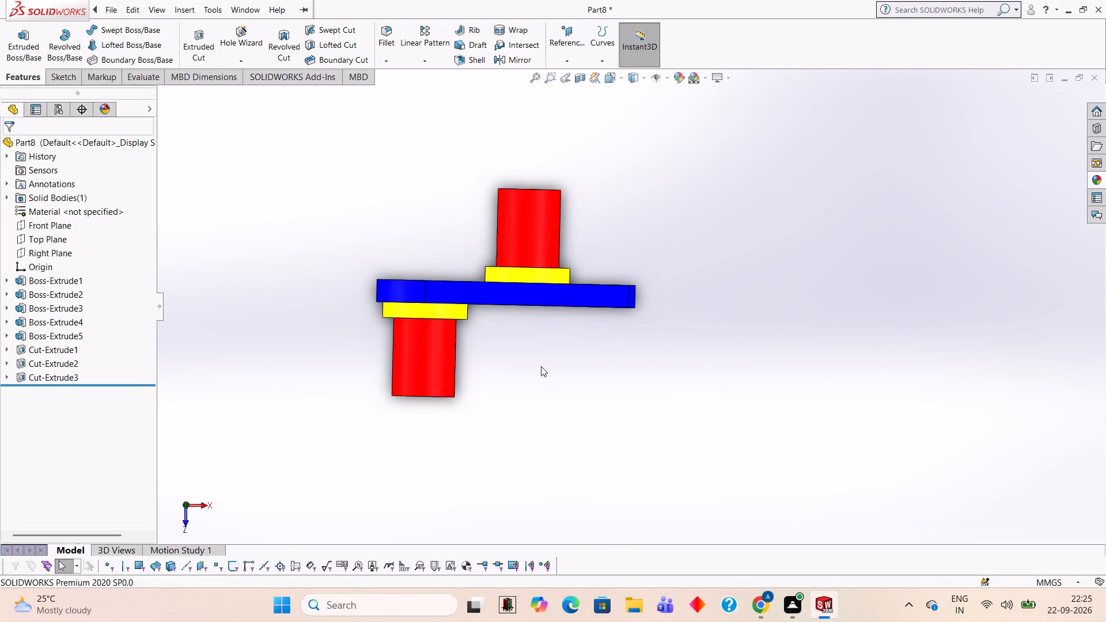
middle_click_drag(631, 376, 657, 289)
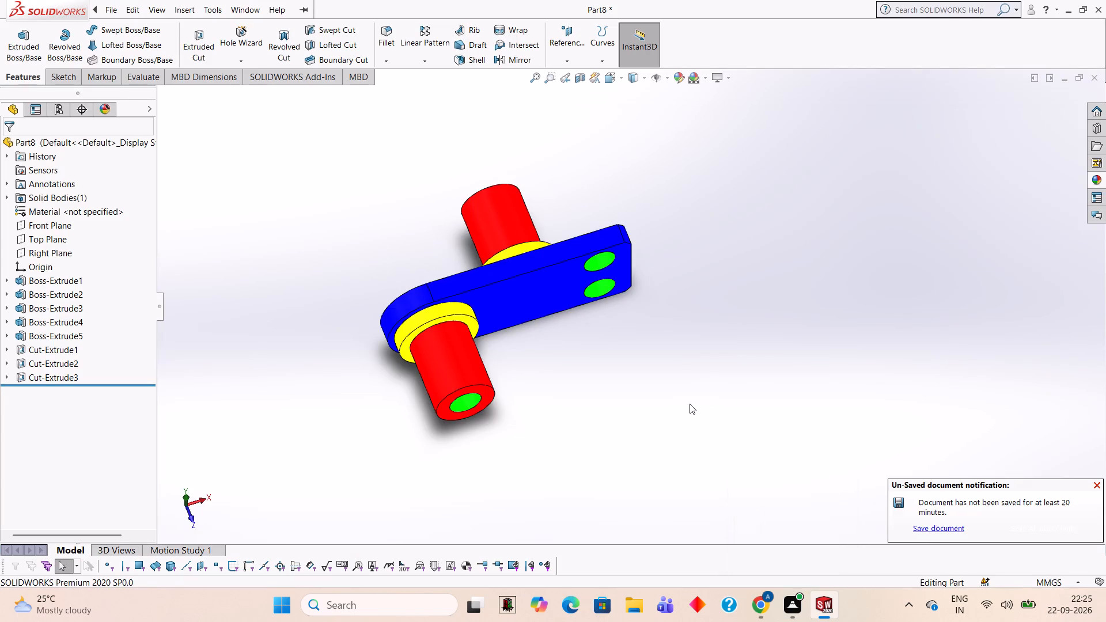
middle_click_drag(825, 318, 825, 291)
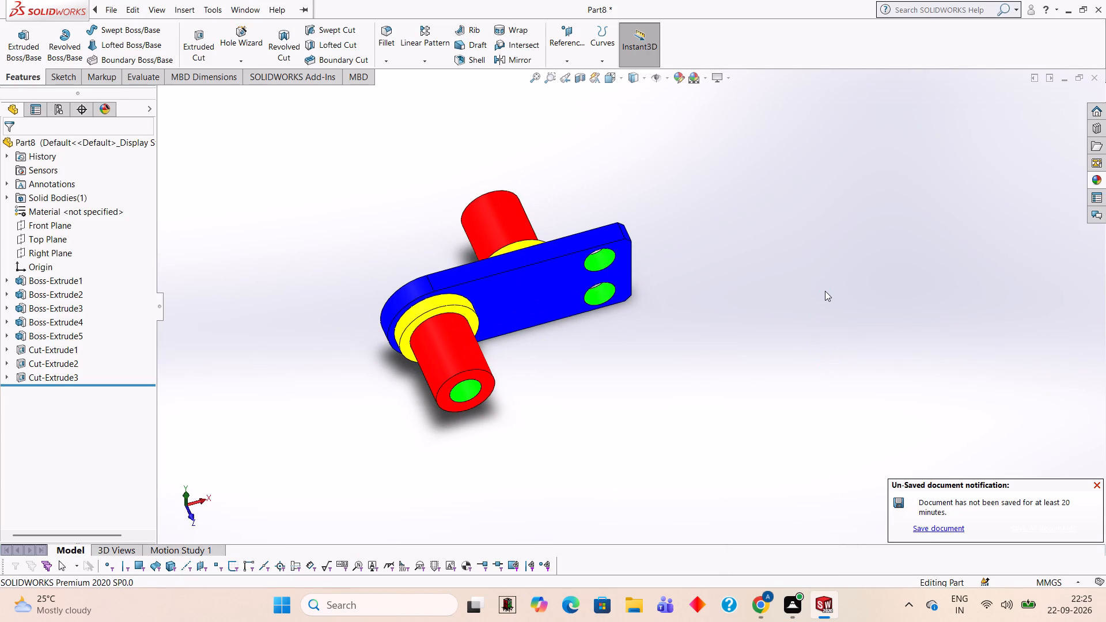
middle_click_drag(825, 291, 798, 286)
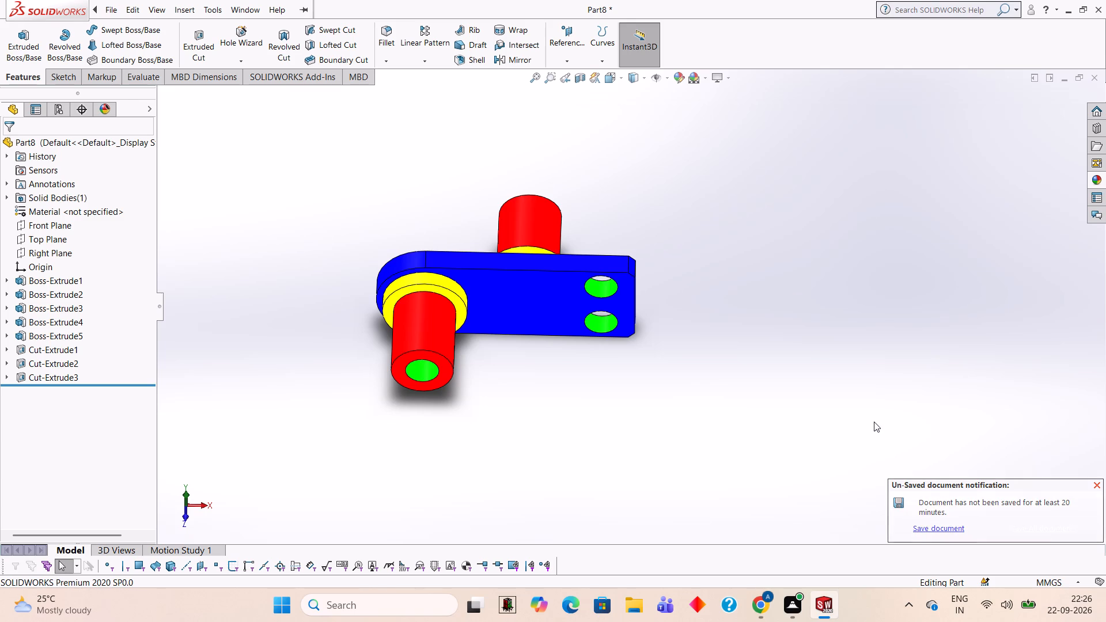
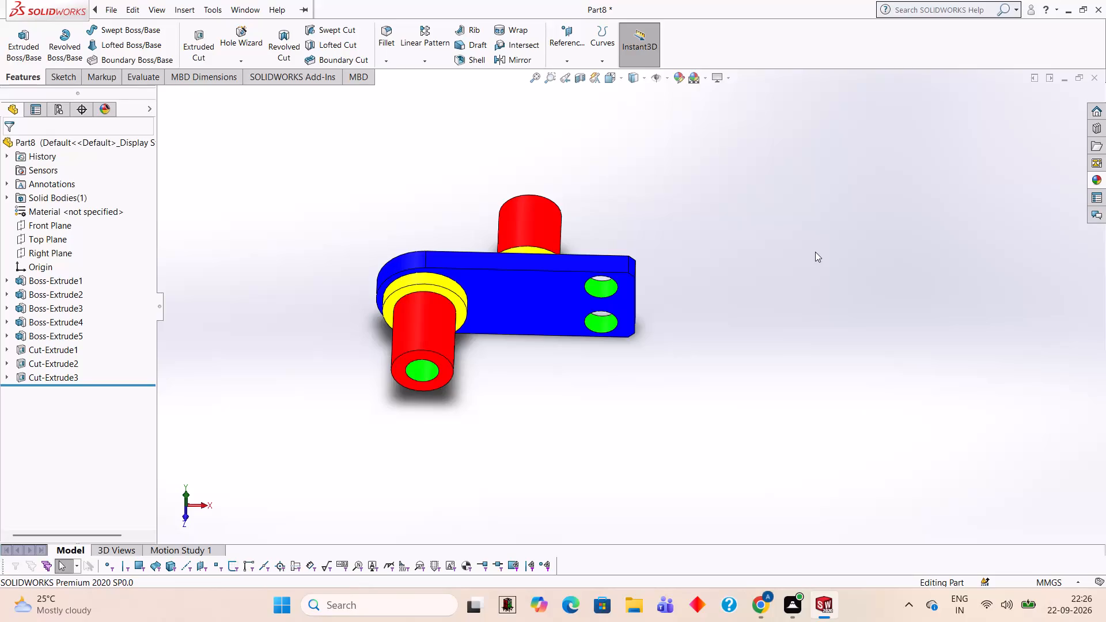
Save the part in the Documents folder as a SOLIDWORKS Part file named 717171.
key("ctrl+s")
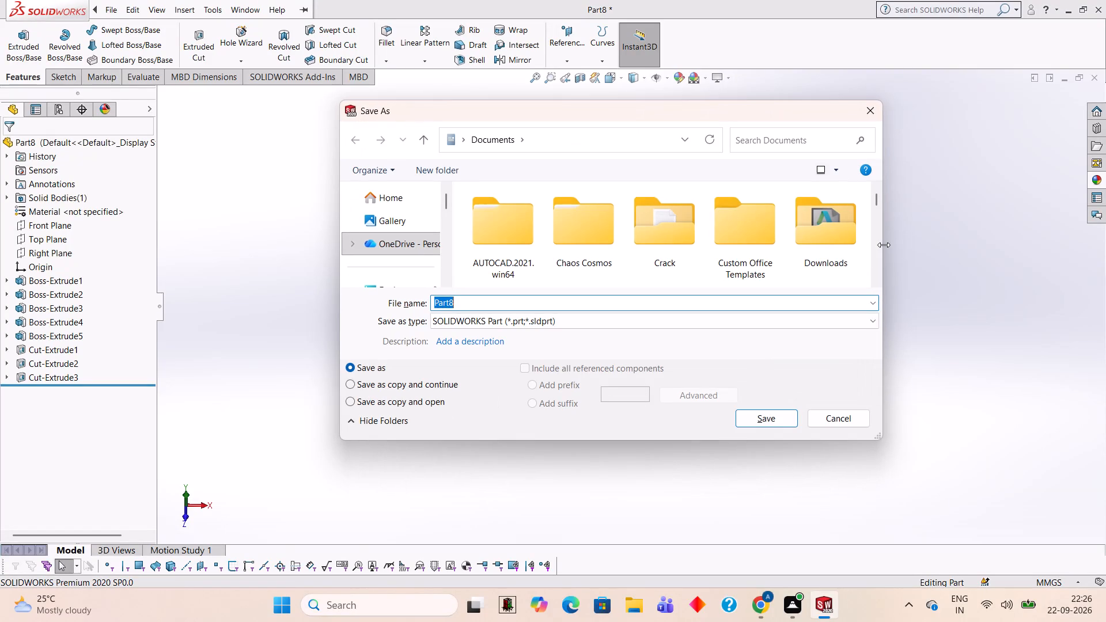
type("71")
type("71")
type("71")
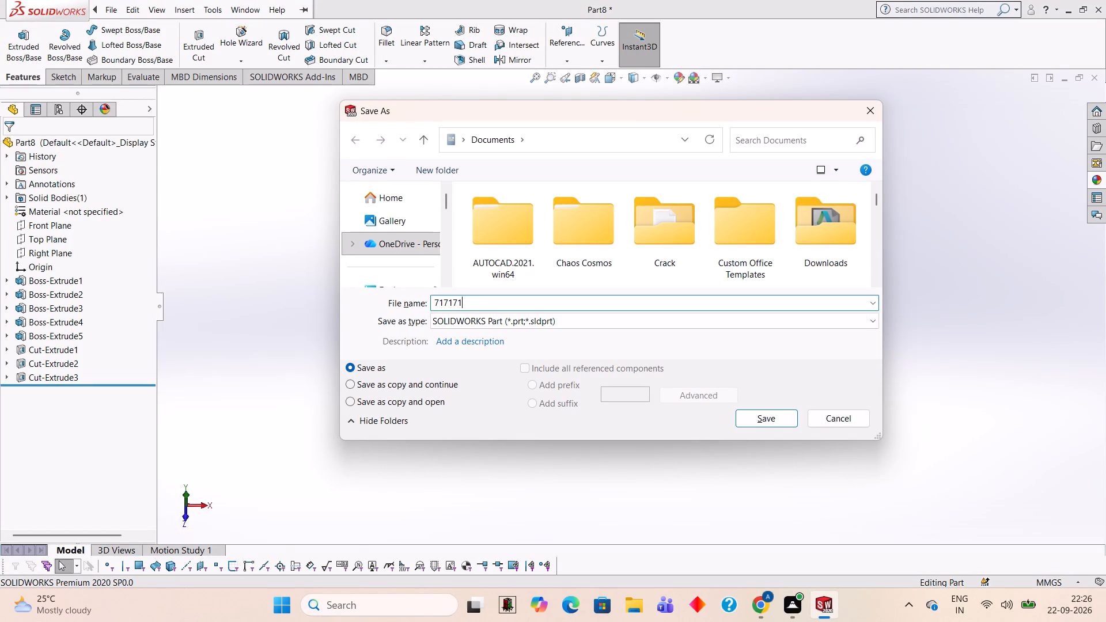
left_click(779, 423)
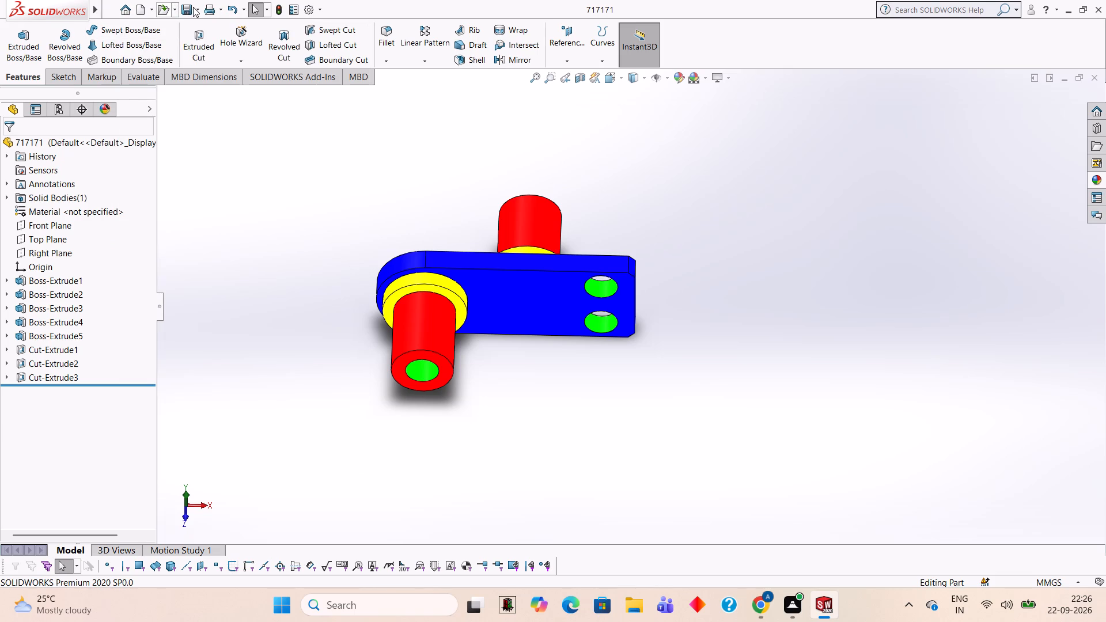
Save a copy of the part in the Documents folder as an Adobe PDF file, keeping the name 717171.
left_click(193, 7)
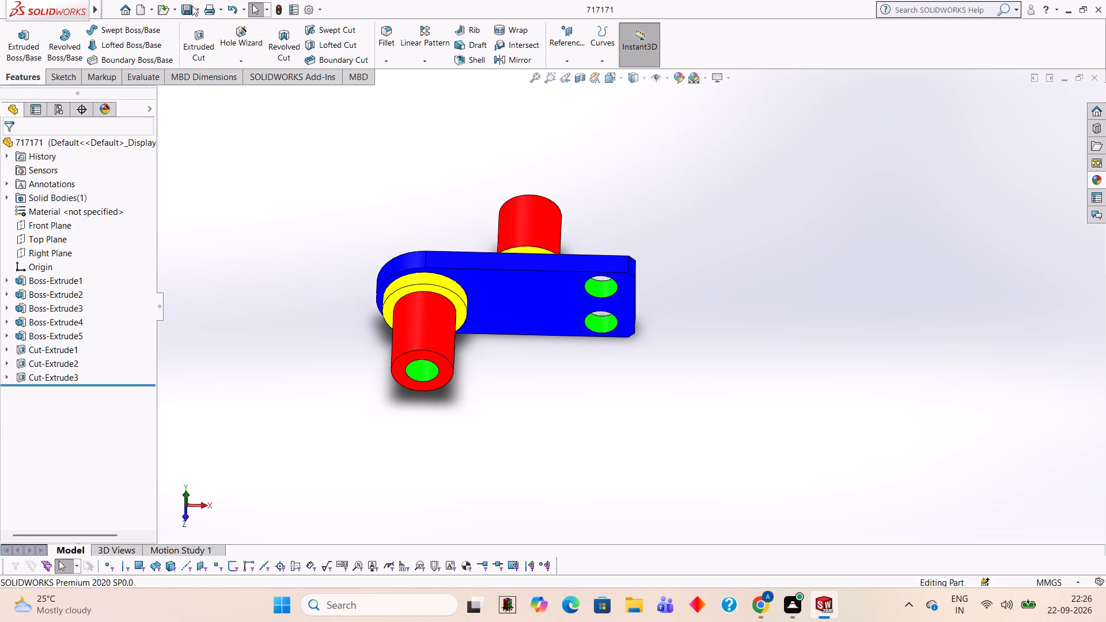
left_click(189, 7)
left_click(199, 6)
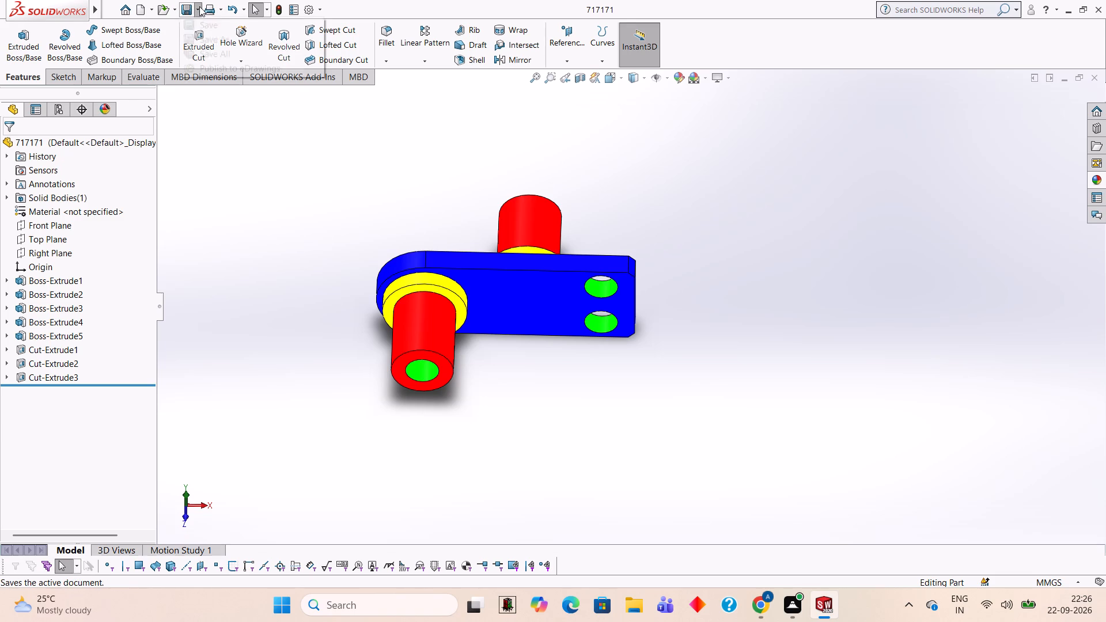
left_click(229, 40)
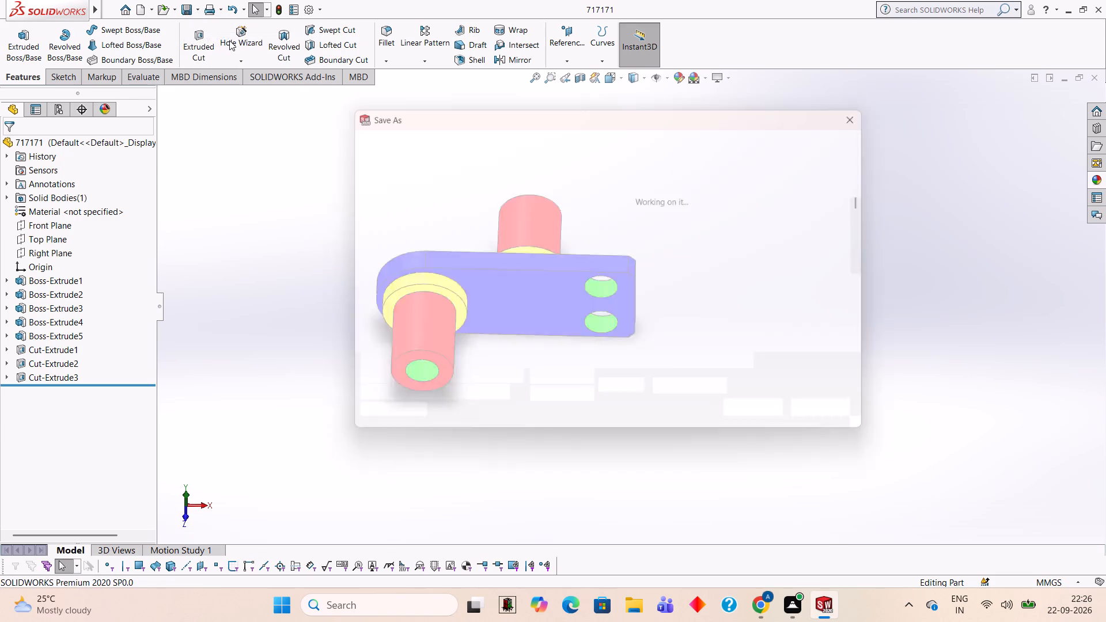
left_click(569, 323)
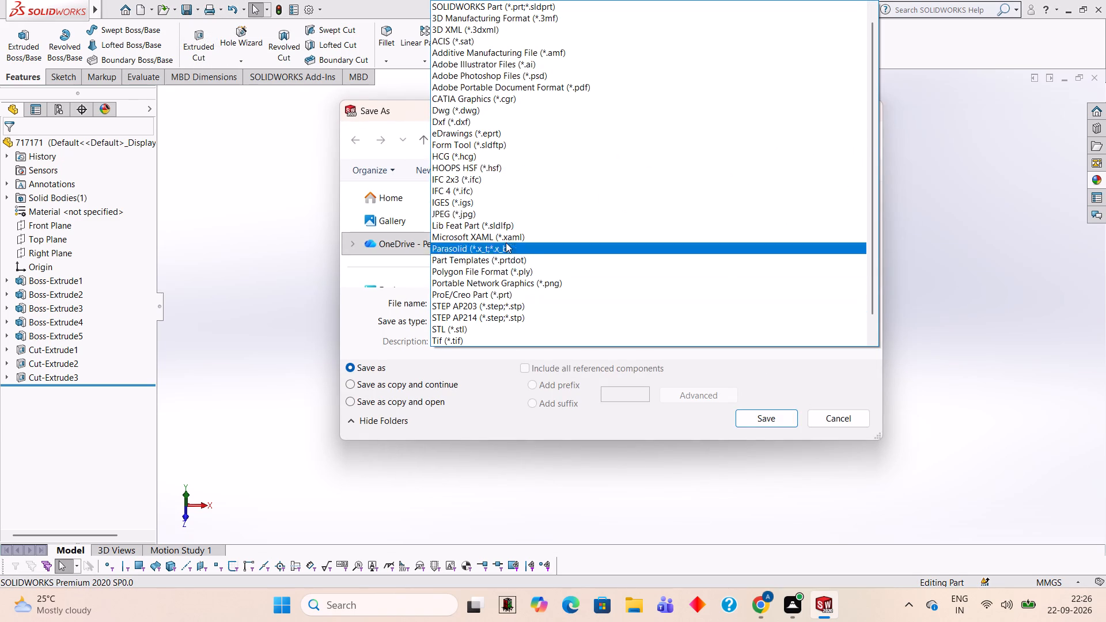
left_click(532, 86)
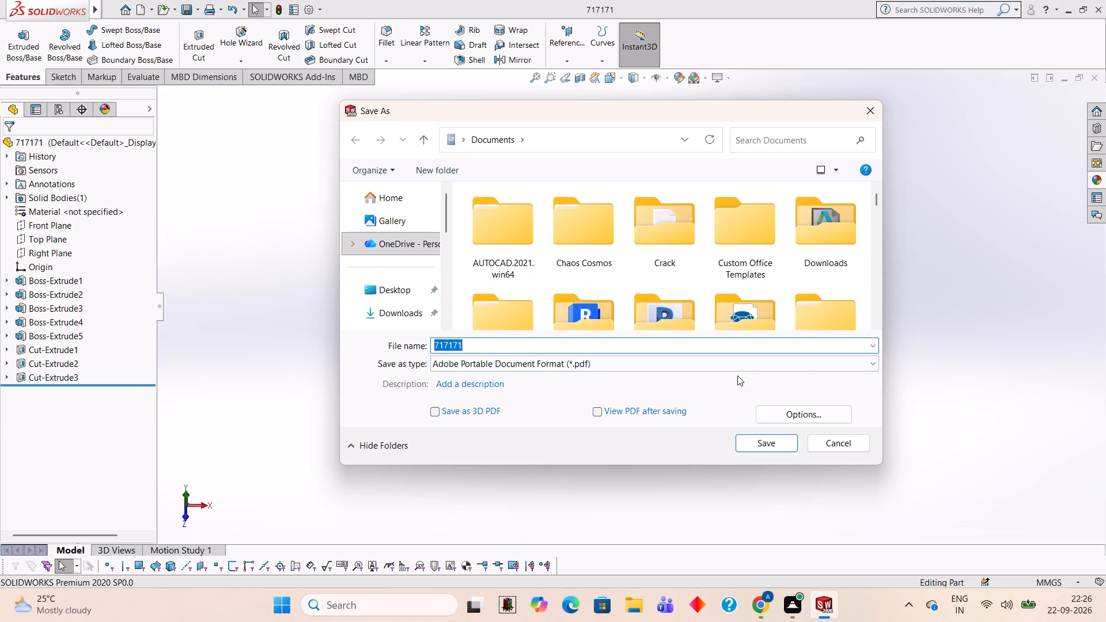
left_click(747, 441)
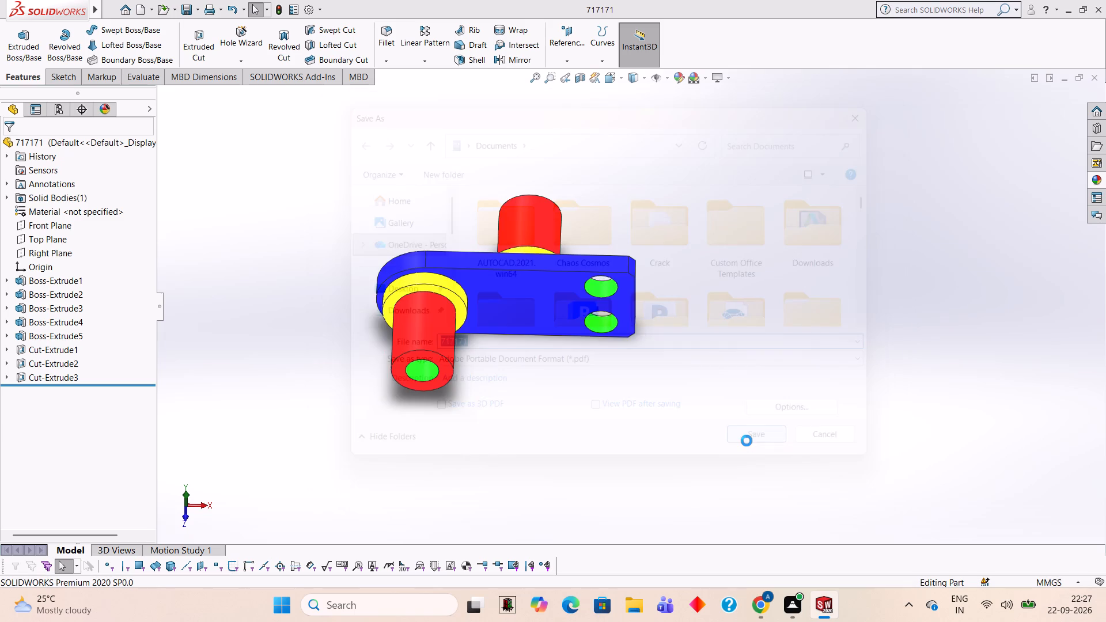